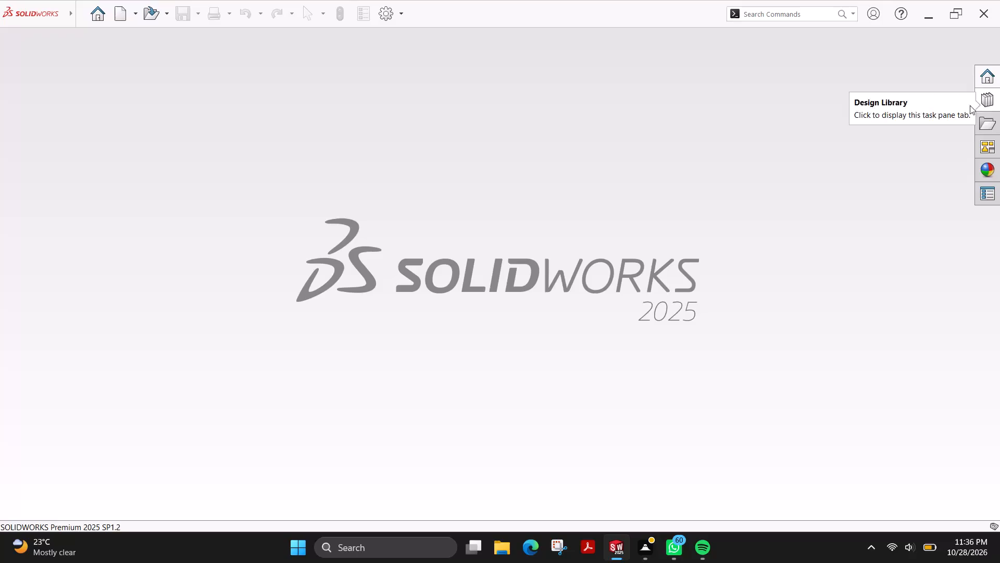
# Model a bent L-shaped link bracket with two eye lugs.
# Create a new part document.
pyautogui.click(120, 8)
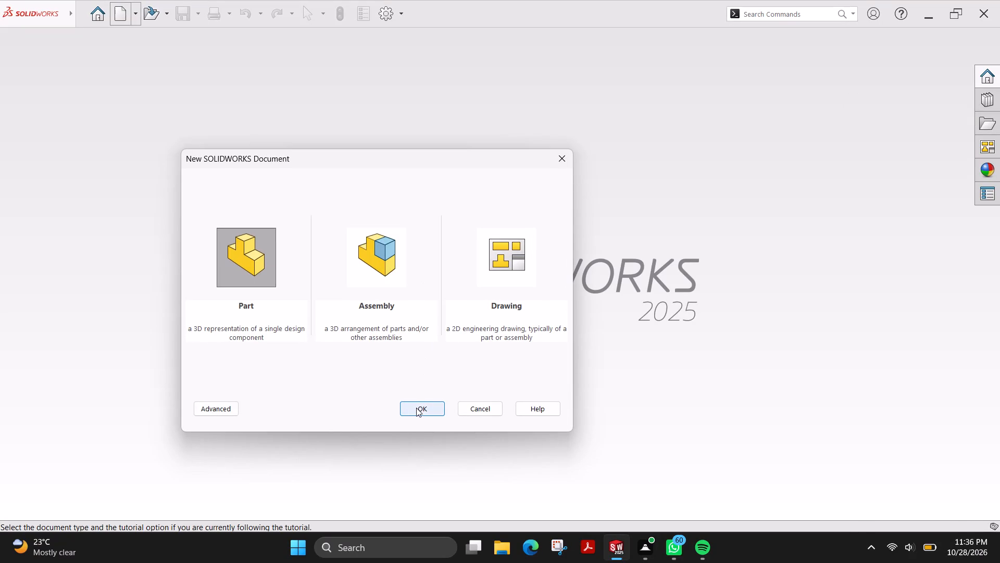
pyautogui.click(416, 408)
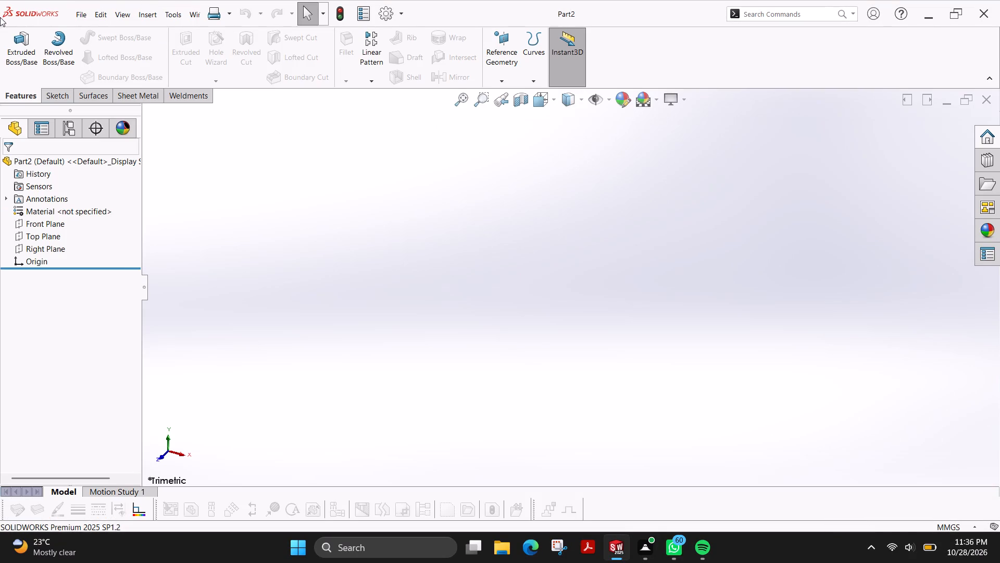
# Open a new sketch on the Top Plane.
pyautogui.click(61, 93)
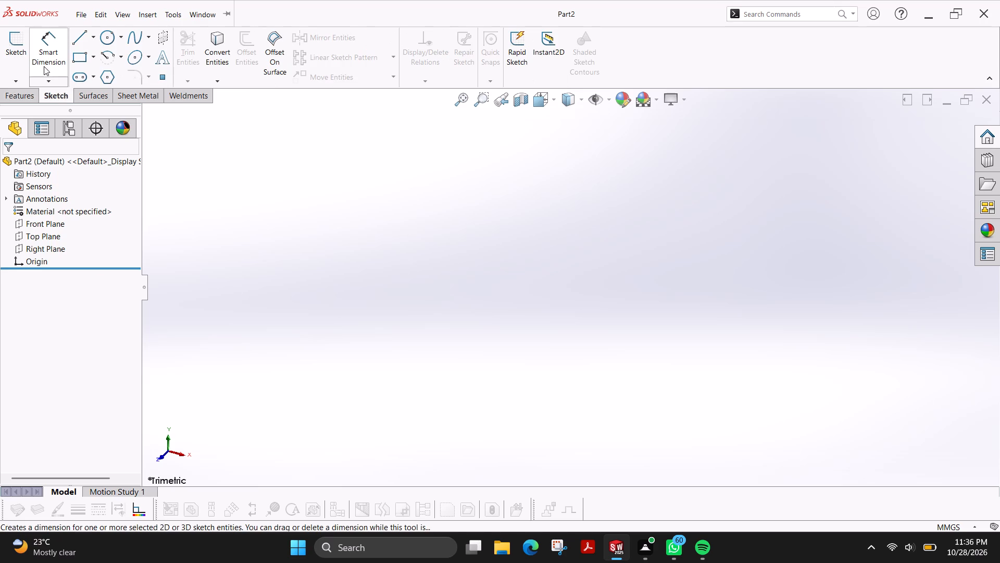
pyautogui.click(15, 46)
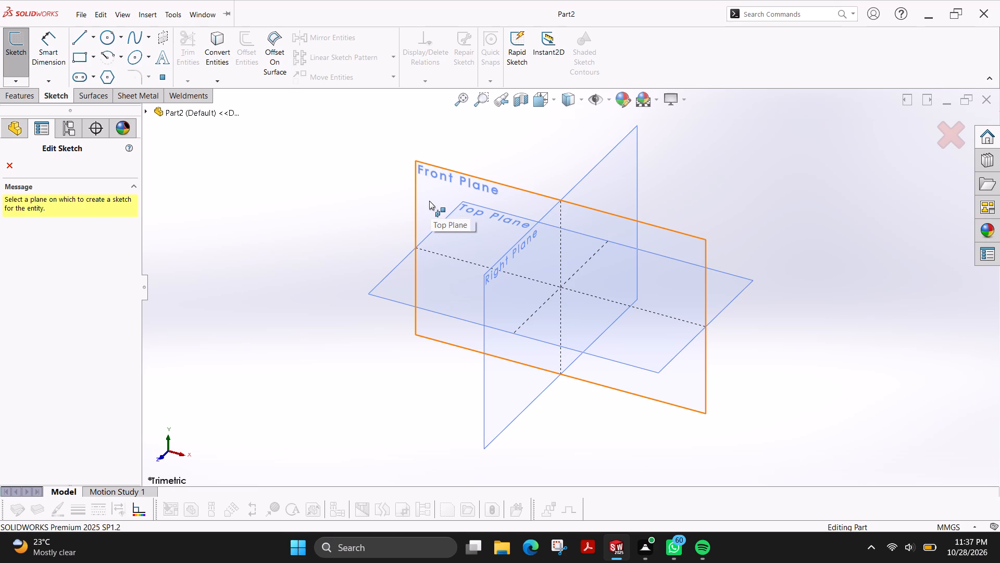
pyautogui.click(428, 284)
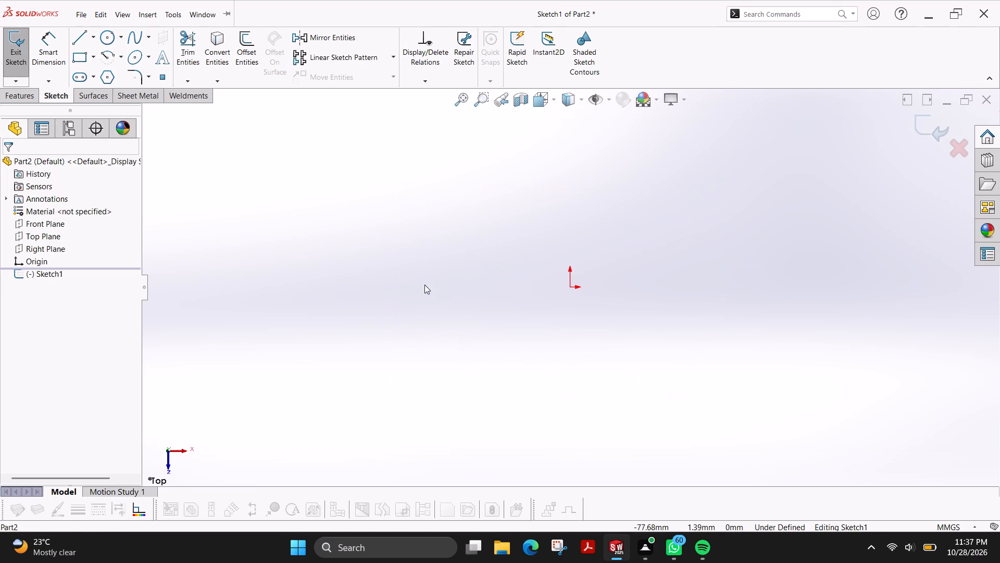
# Sketch two concentric circles centred on the origin, with radii of about 20 mm and 42 mm.
pyautogui.click(103, 40)
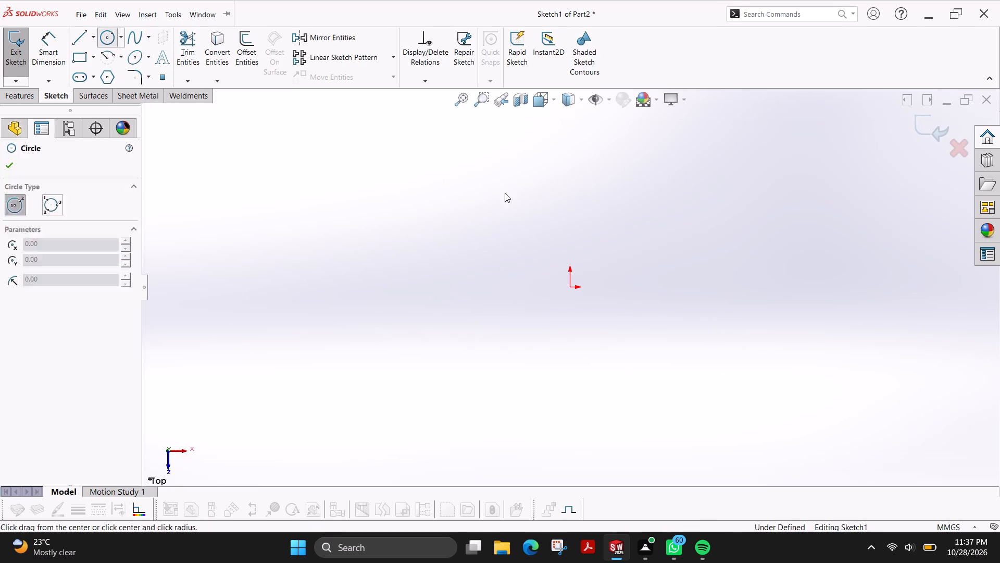
pyautogui.click(569, 286)
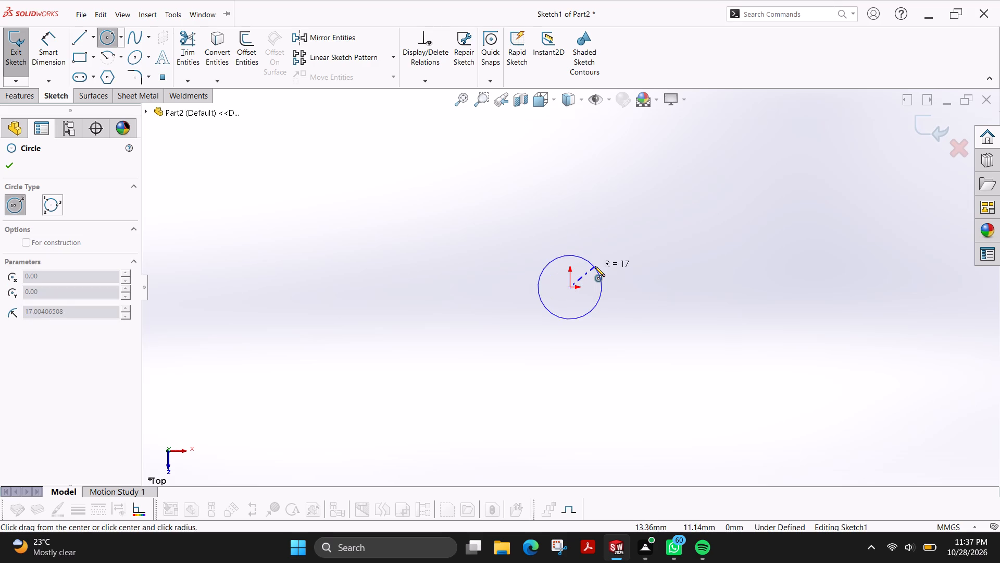
pyautogui.click(597, 262)
pyautogui.click(569, 288)
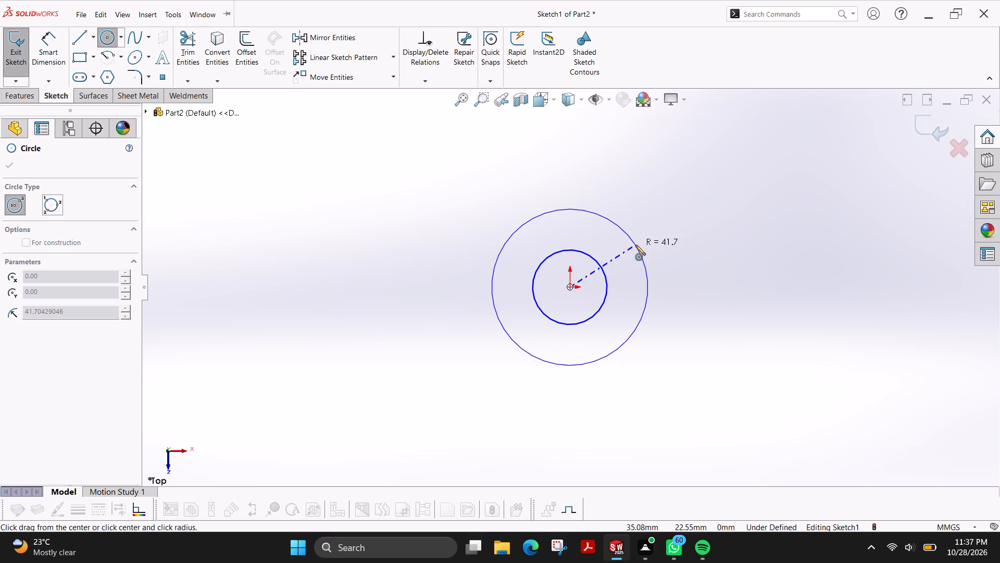
pyautogui.click(634, 244)
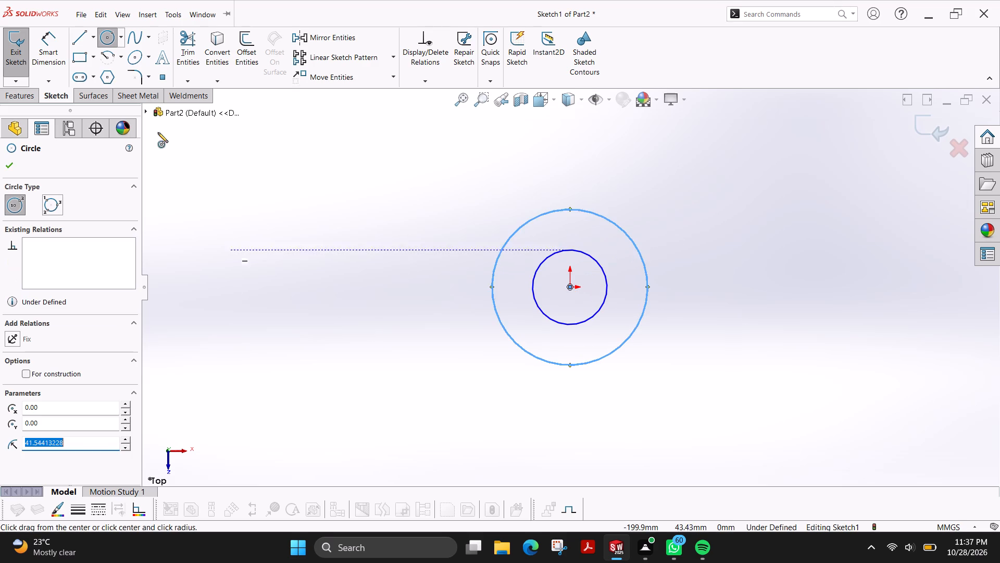
# Sketch a horizontal construction line about 397 mm long through the origin, from between the two circles out past their left side.
pyautogui.click(73, 35)
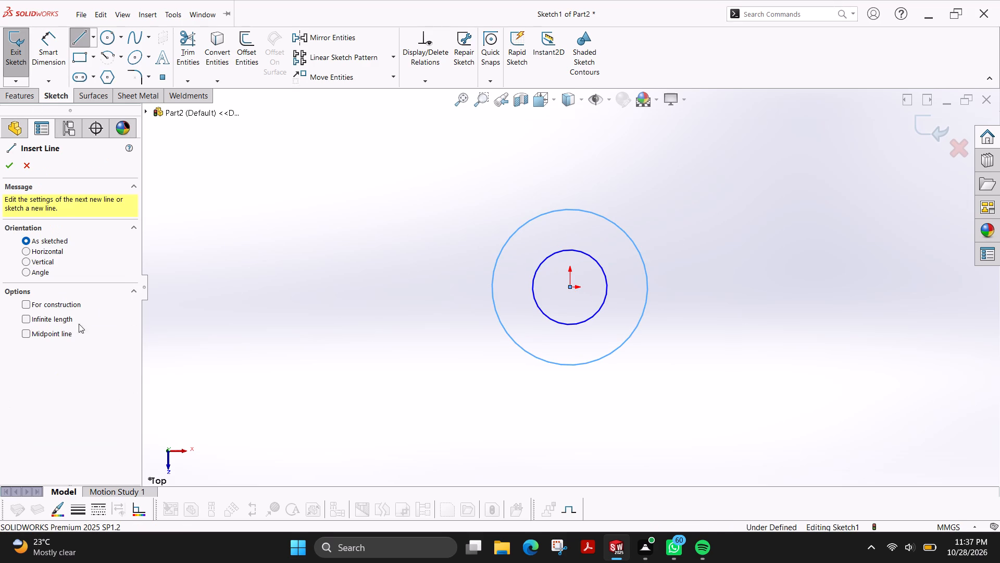
pyautogui.click(64, 300)
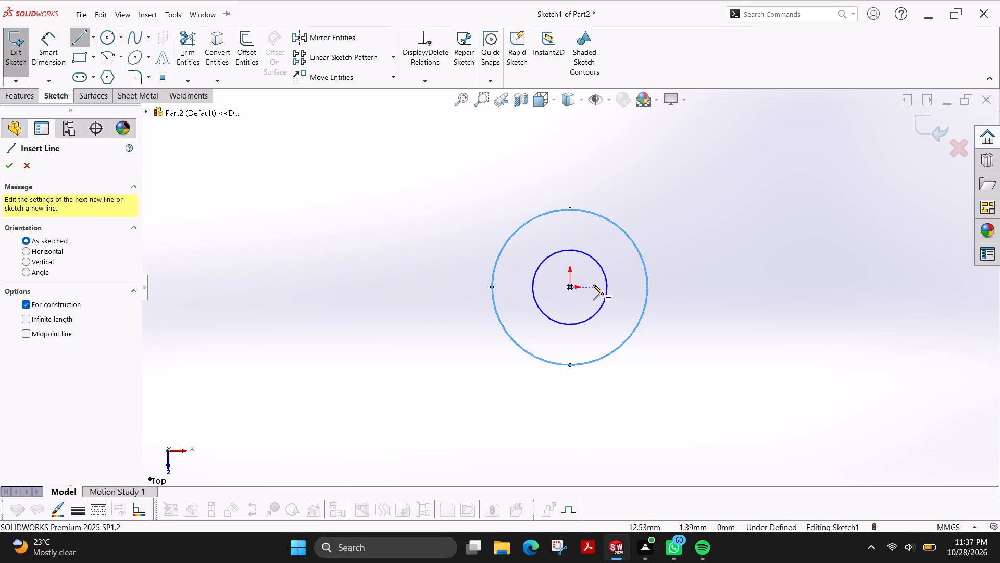
pyautogui.click(620, 286)
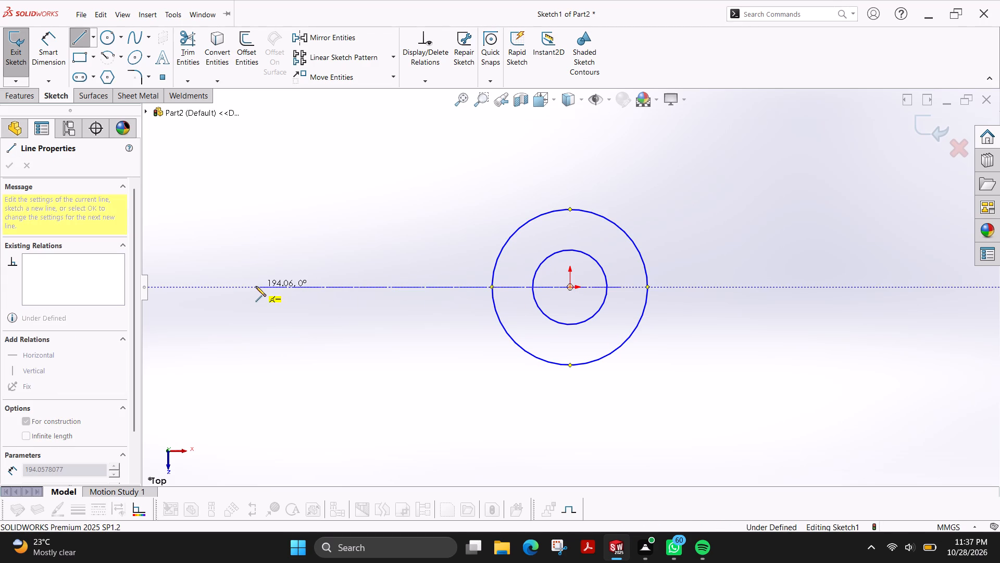
pyautogui.scroll(4, 256, 286)
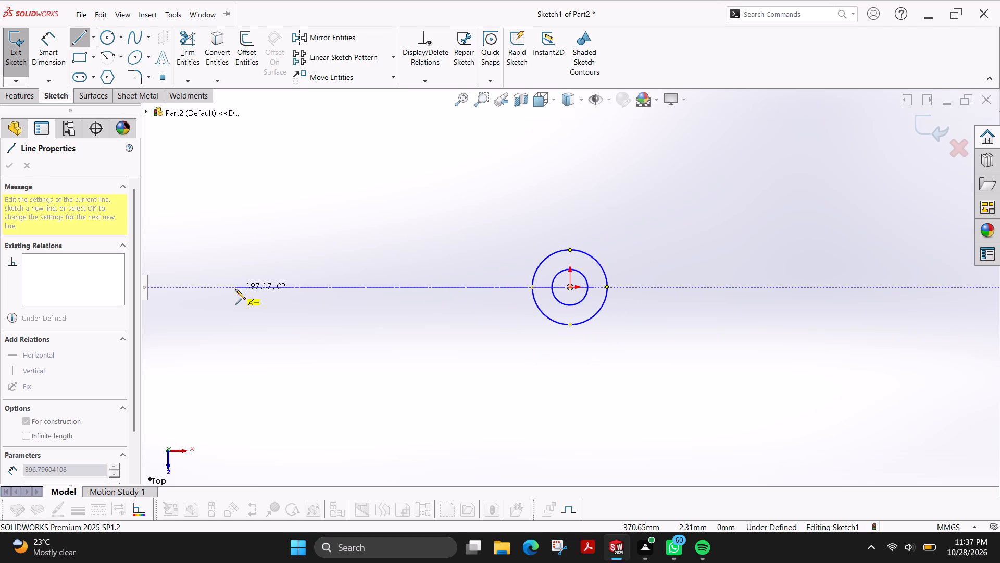
pyautogui.click(235, 289)
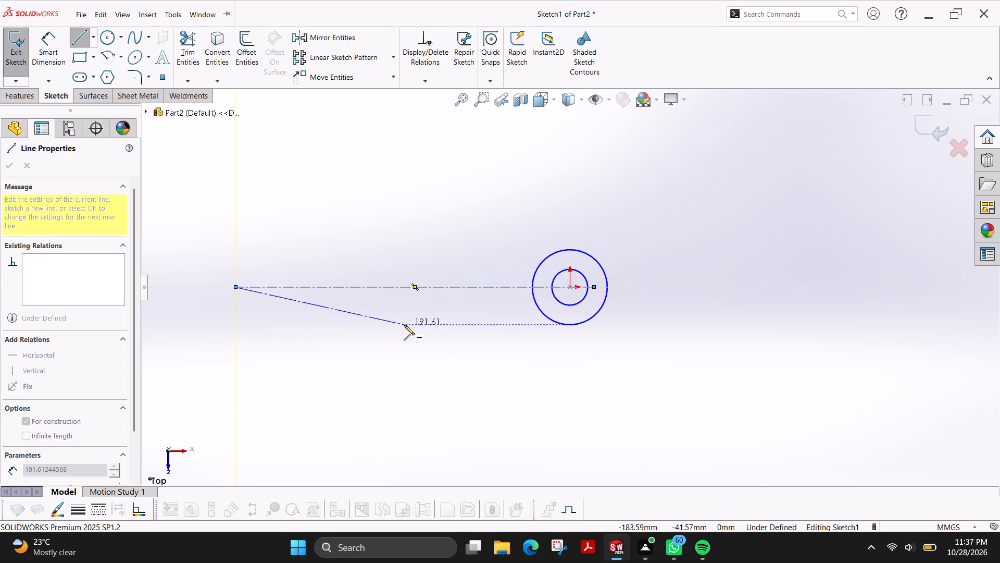
pyautogui.press('Escape')
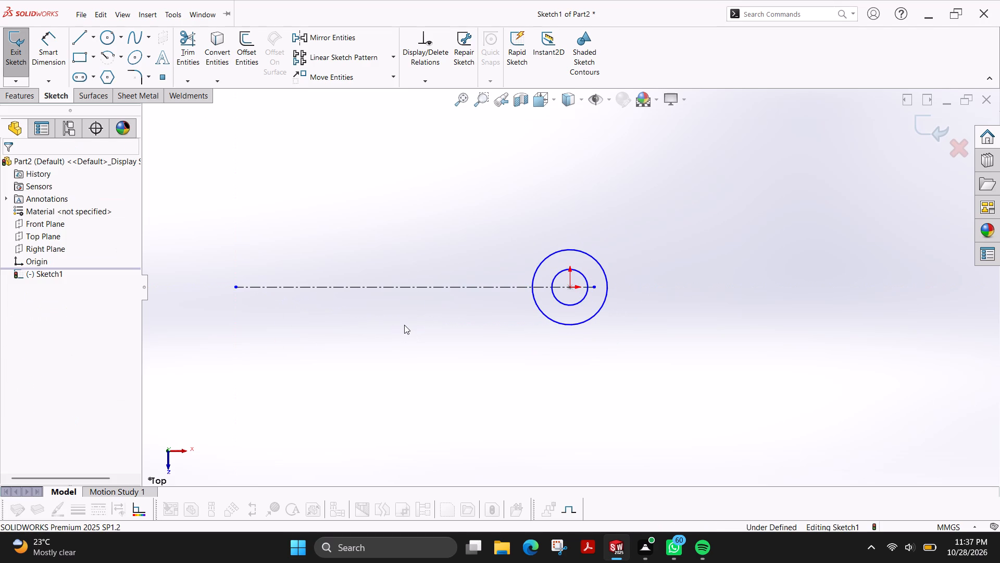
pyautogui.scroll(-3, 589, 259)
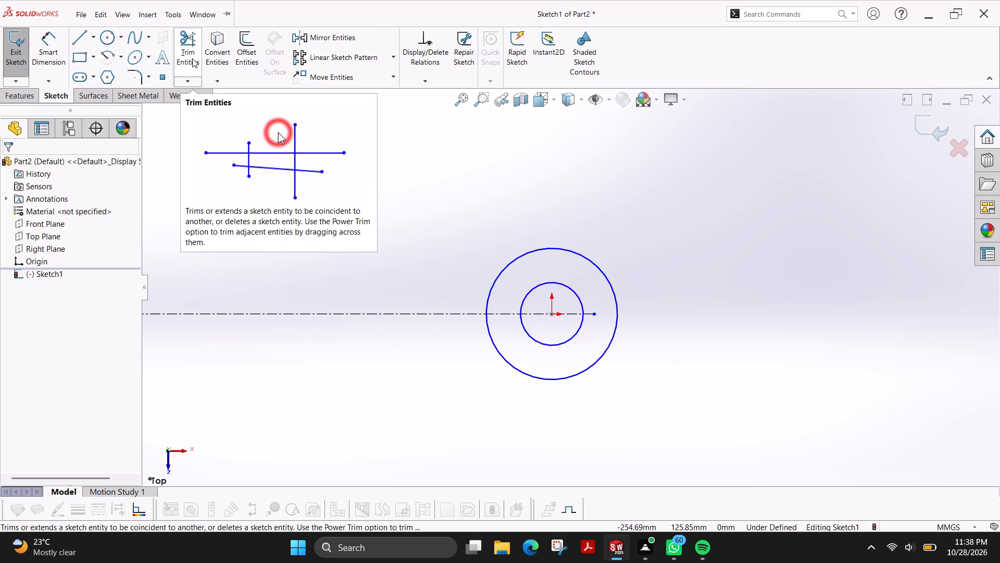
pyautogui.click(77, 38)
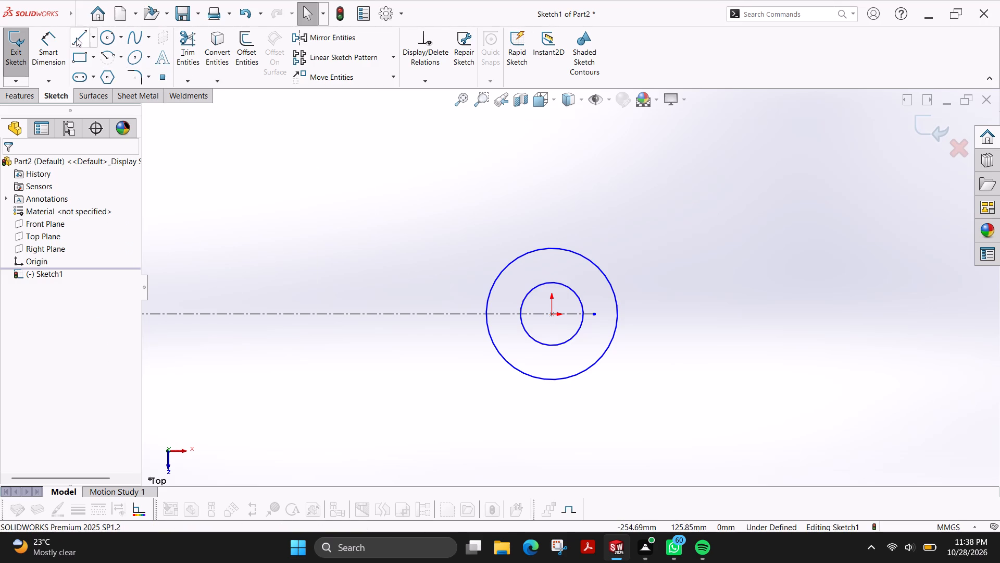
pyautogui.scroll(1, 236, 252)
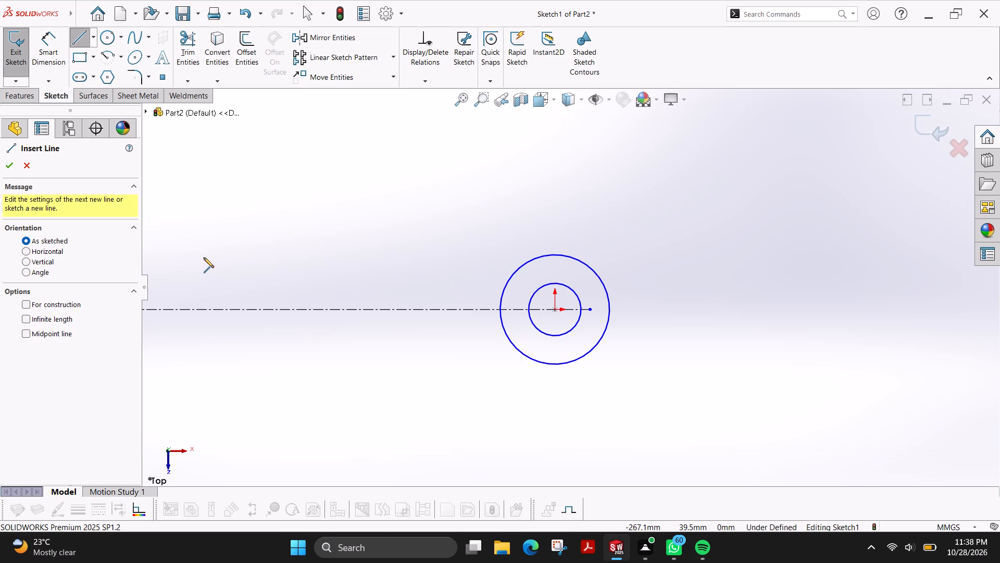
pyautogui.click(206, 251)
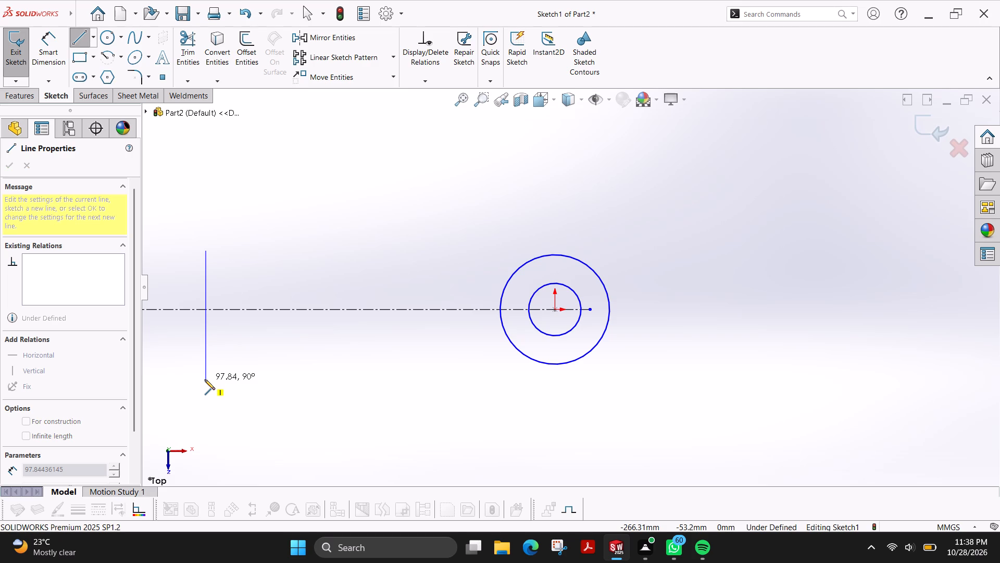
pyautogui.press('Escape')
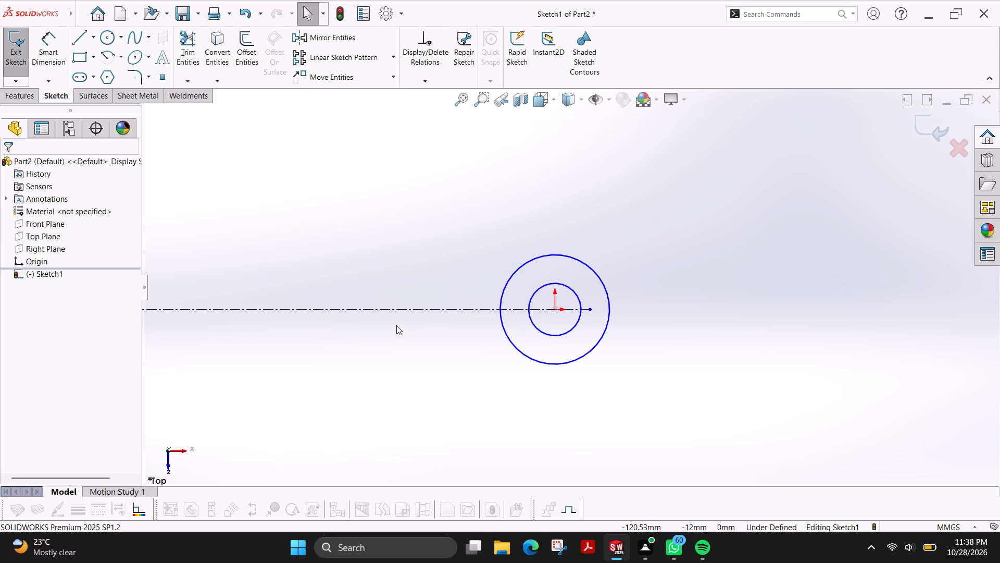
# Sketch two horizontal lines about 245 mm long, above and below the construction line, running left from just inside the outer circle.
pyautogui.click(75, 38)
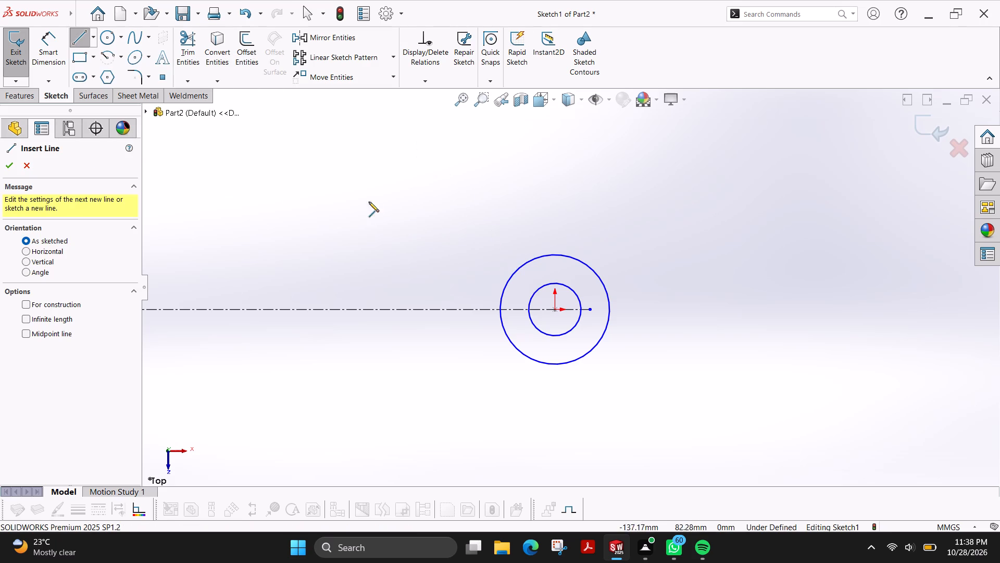
pyautogui.click(525, 272)
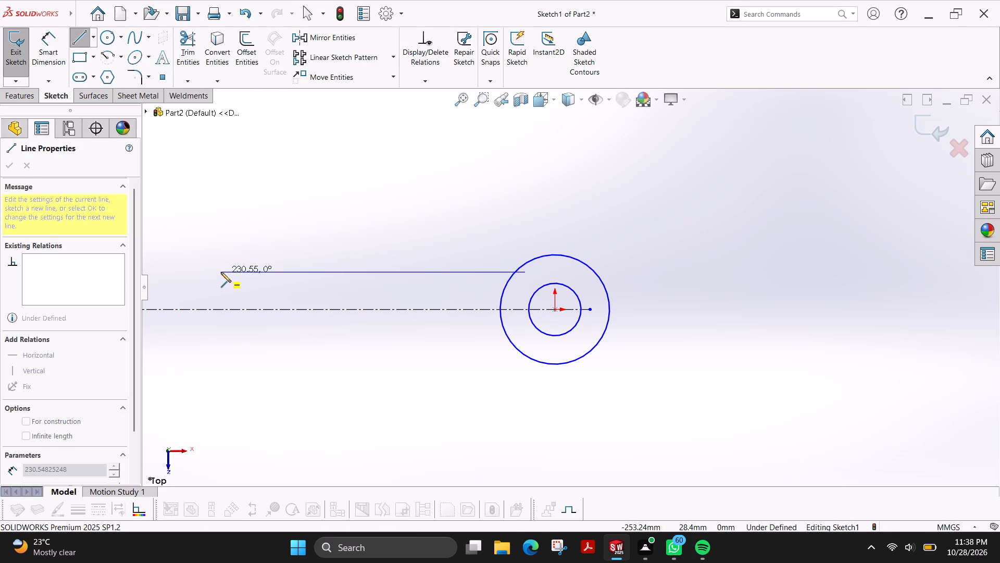
pyautogui.click(203, 272)
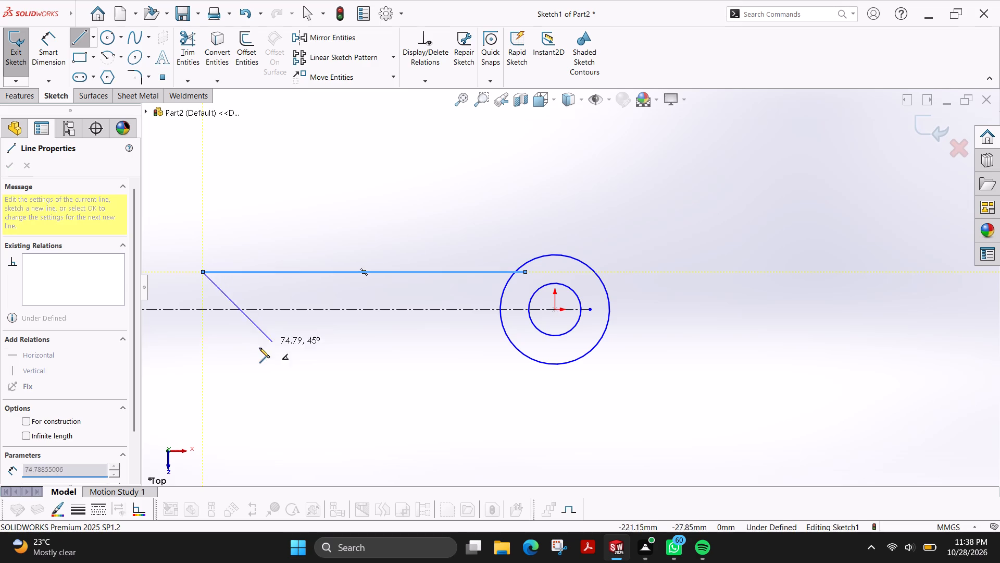
pyautogui.press('Escape')
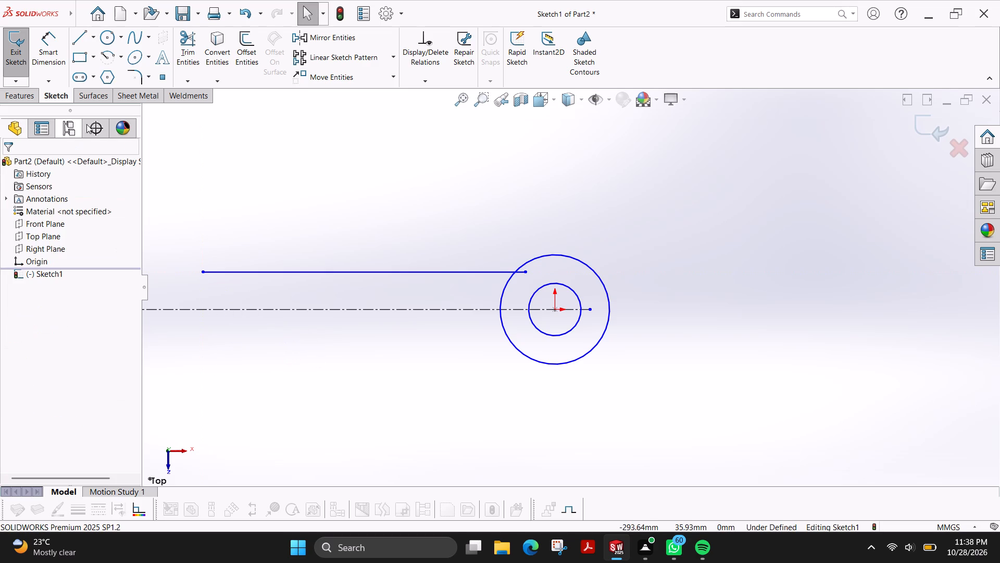
pyautogui.click(76, 42)
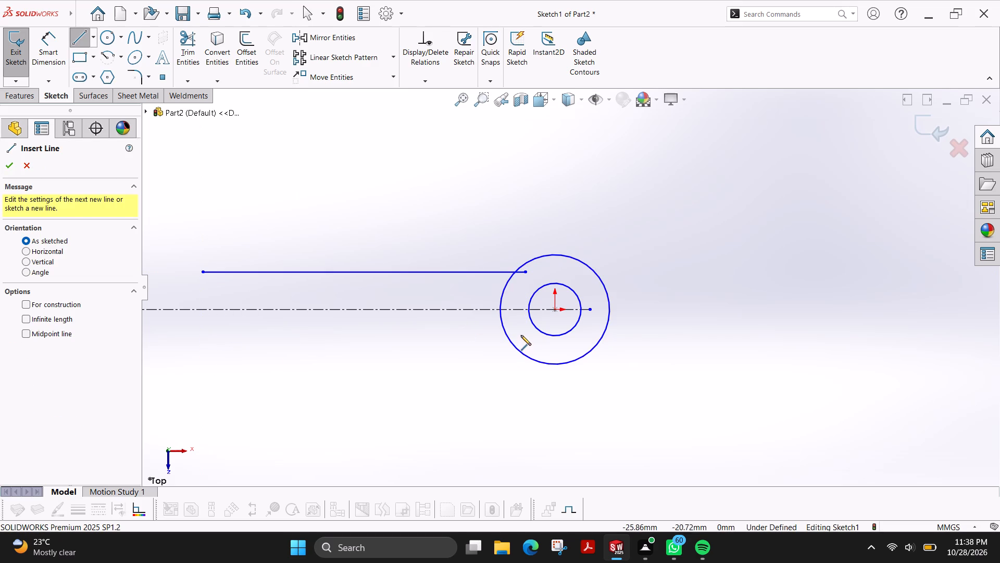
pyautogui.click(523, 336)
pyautogui.click(201, 339)
pyautogui.press('Escape')
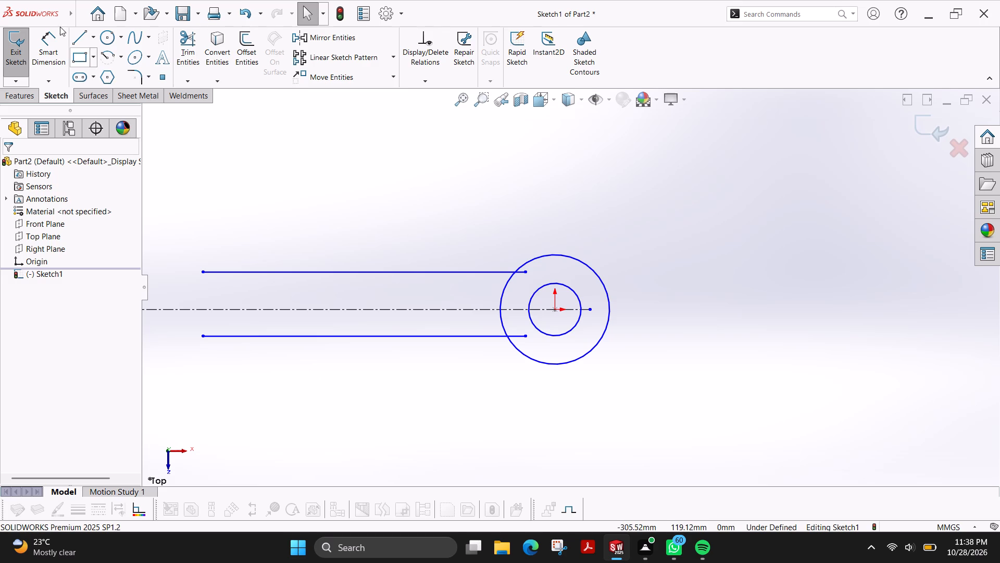
# Dimension the inner circle's diameter as 18 mm.
pyautogui.click(39, 57)
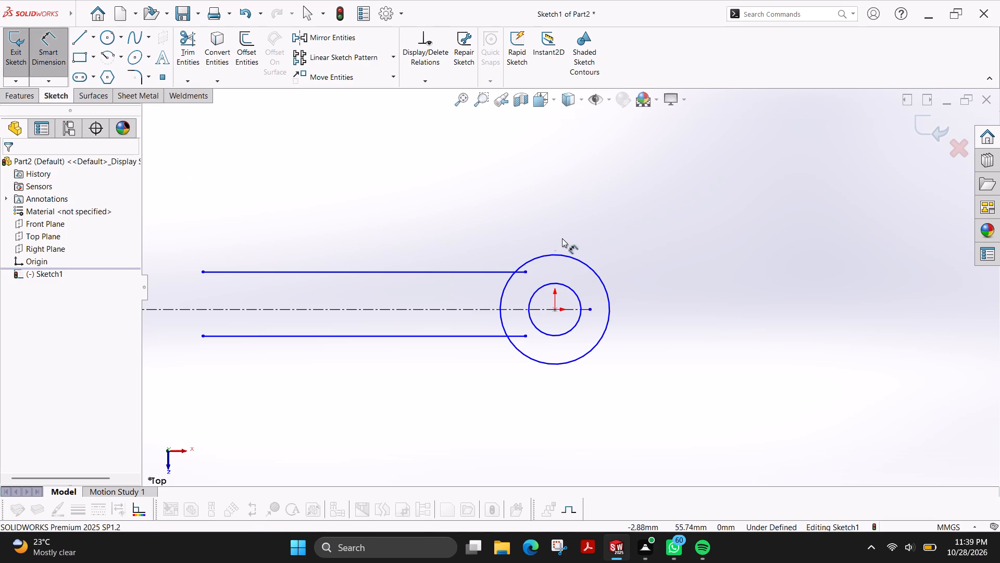
pyautogui.click(571, 290)
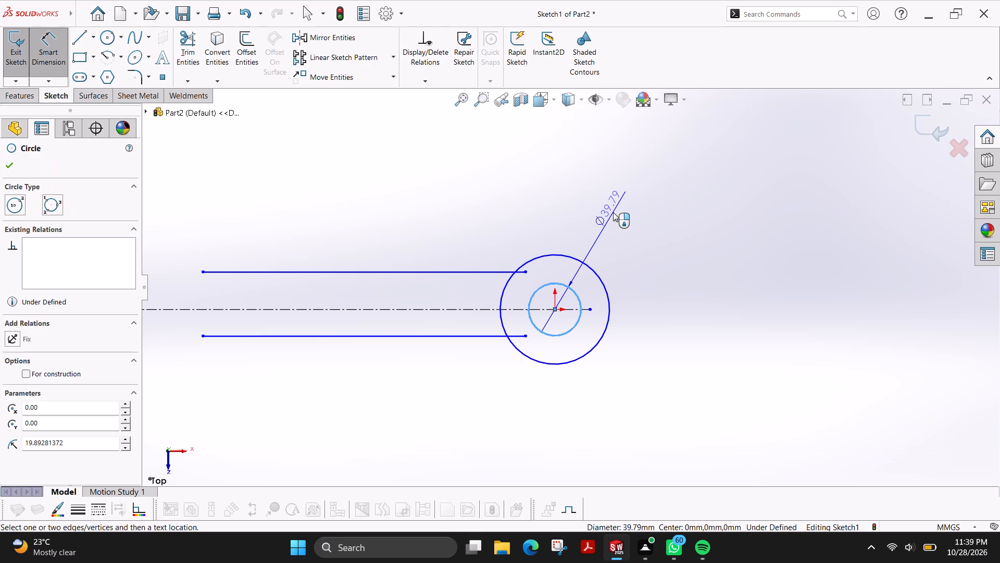
pyautogui.click(613, 212)
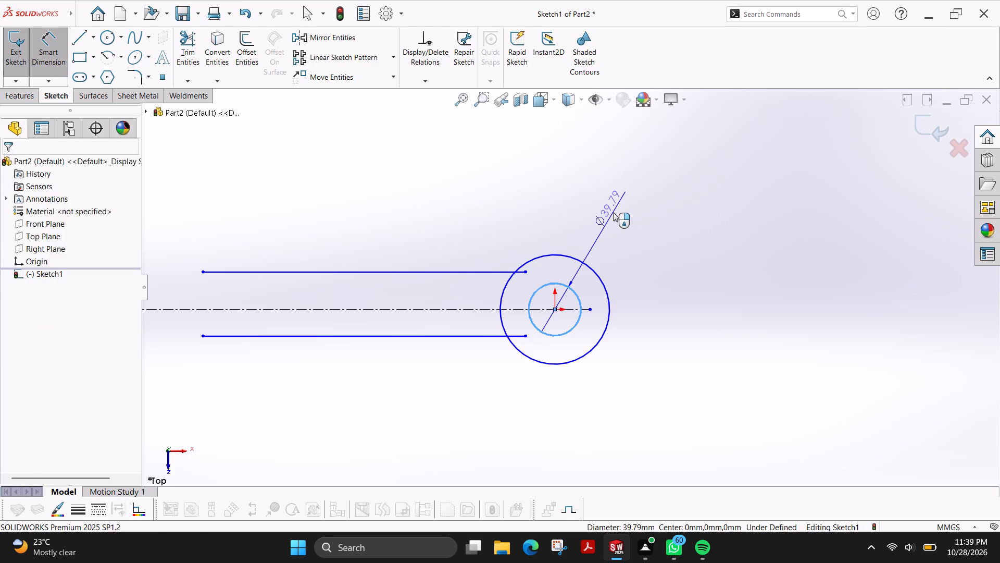
pyautogui.write('9+9')
pyautogui.press('Return')
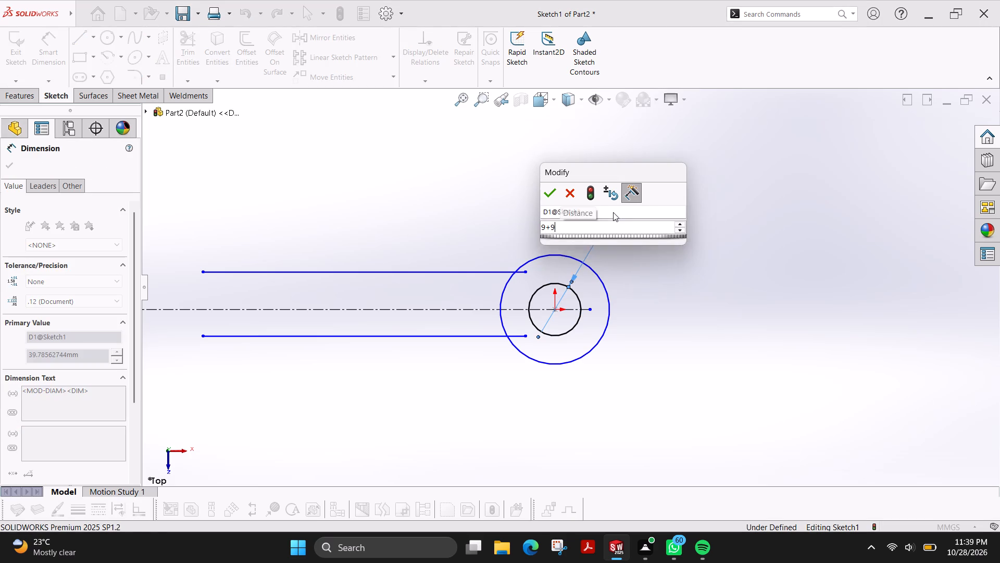
# Dimension the outer circle's diameter as 40 mm.
pyautogui.click(602, 338)
pyautogui.click(660, 418)
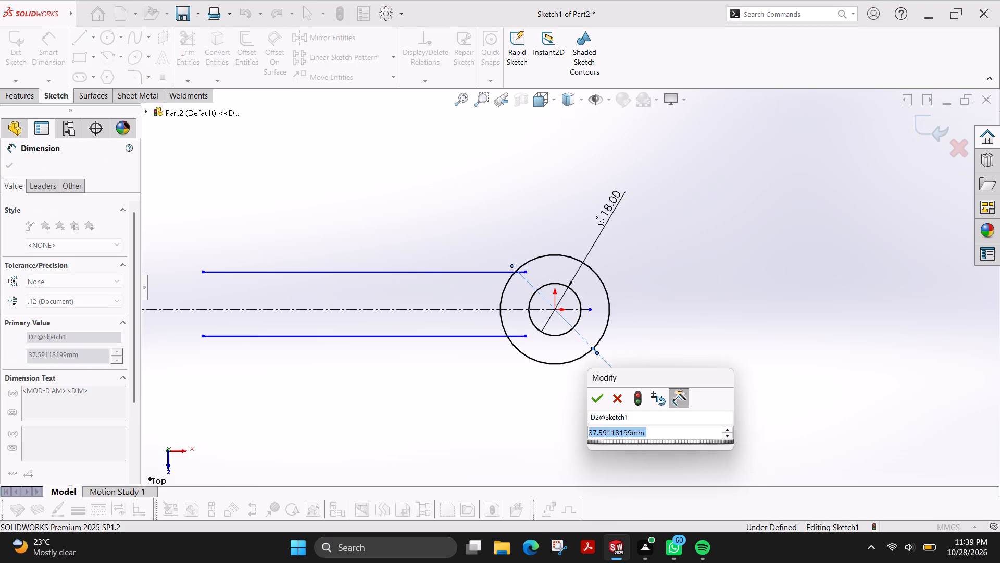
pyautogui.write('20+')
pyautogui.write('20')
pyautogui.press('Return')
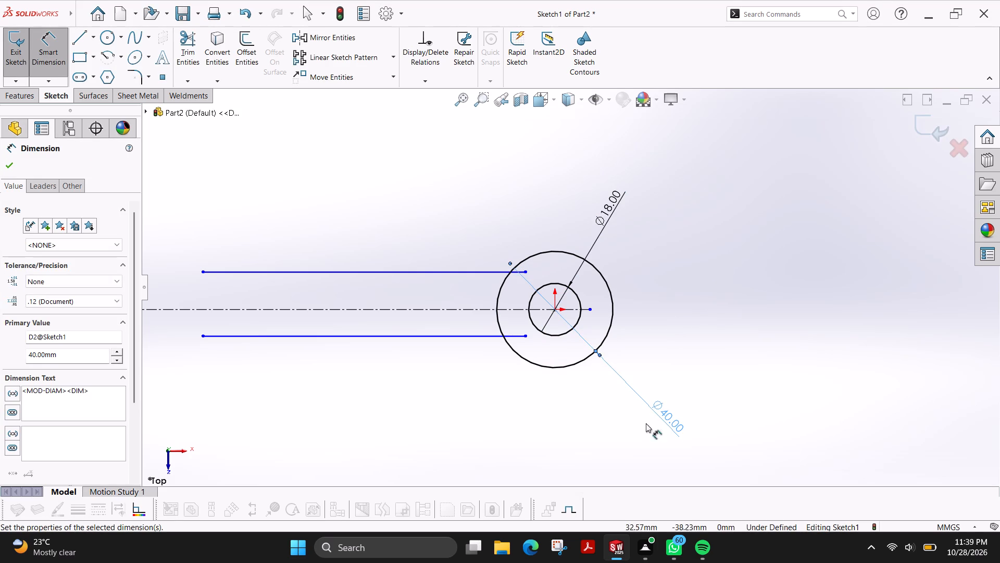
# Dimension the spacing between the arm's two horizontal lines as 21 mm.
pyautogui.click(361, 272)
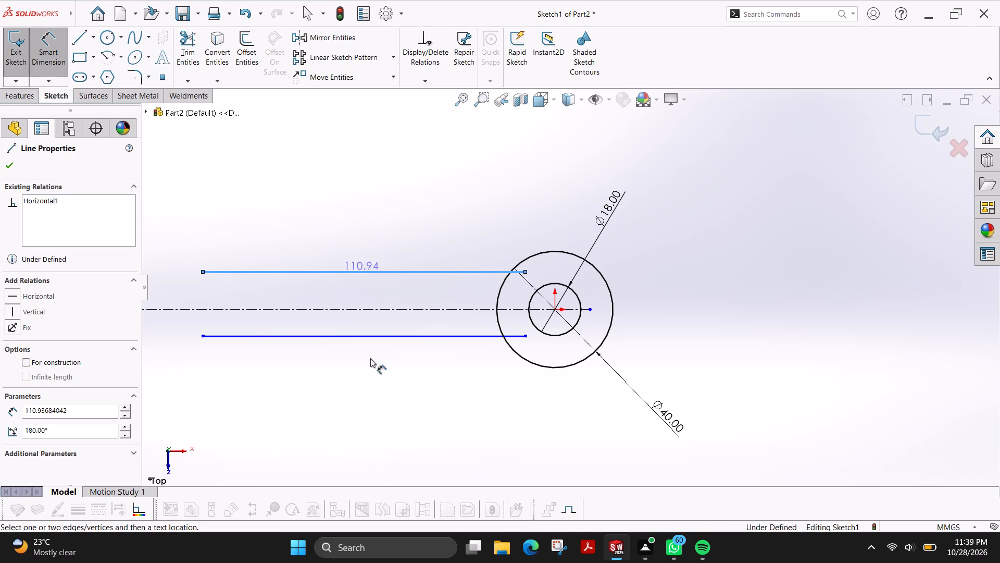
pyautogui.click(371, 337)
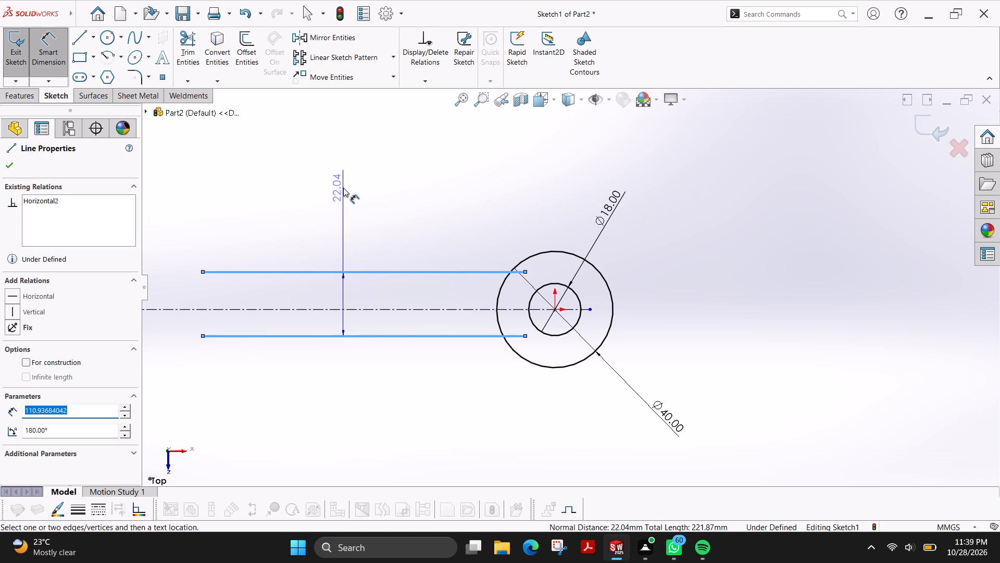
pyautogui.click(343, 188)
pyautogui.write('21')
pyautogui.press('Return')
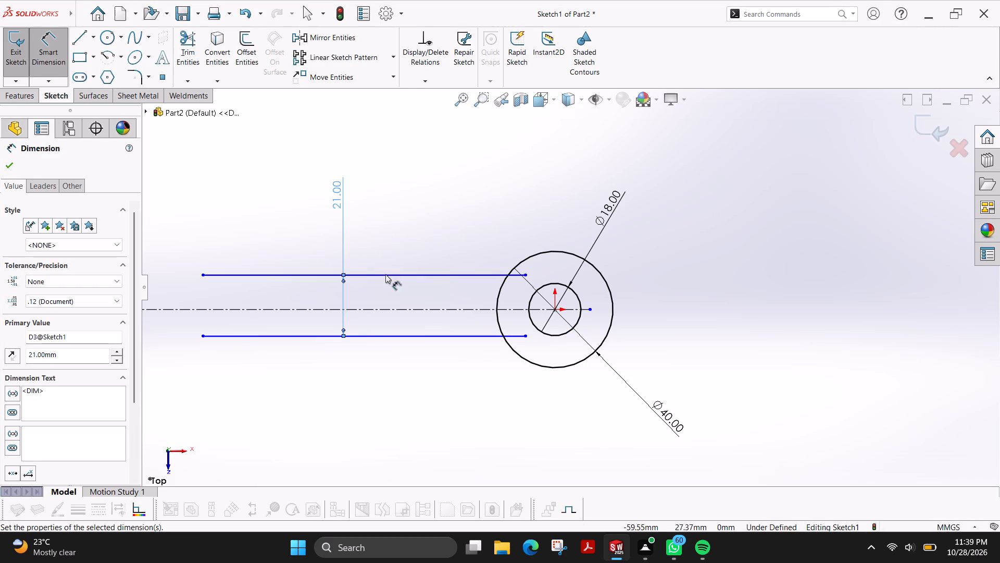
# Dimension the distance from the construction line to the arm's upper line as 21/2 (10.5 mm).
pyautogui.click(414, 311)
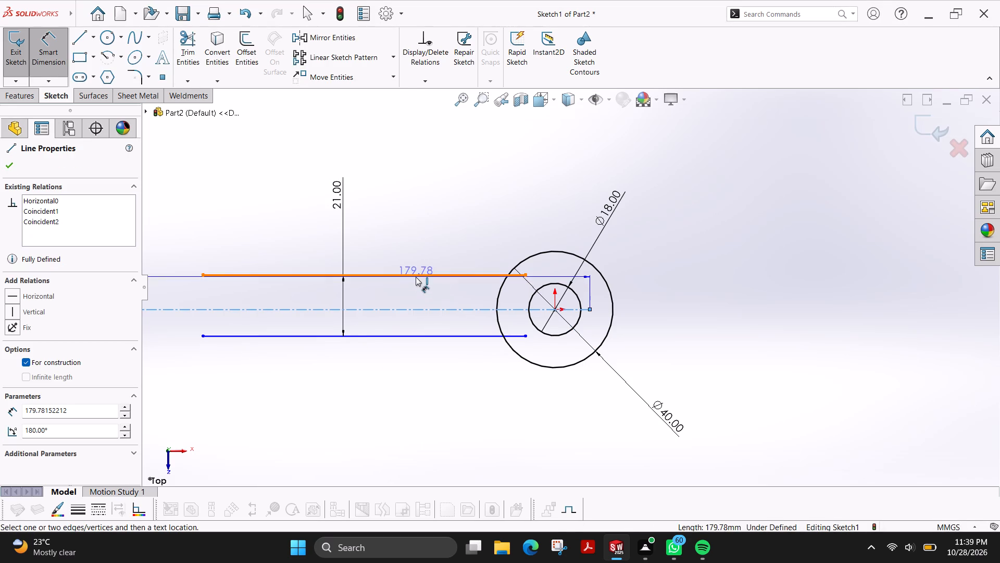
pyautogui.click(416, 275)
pyautogui.click(416, 185)
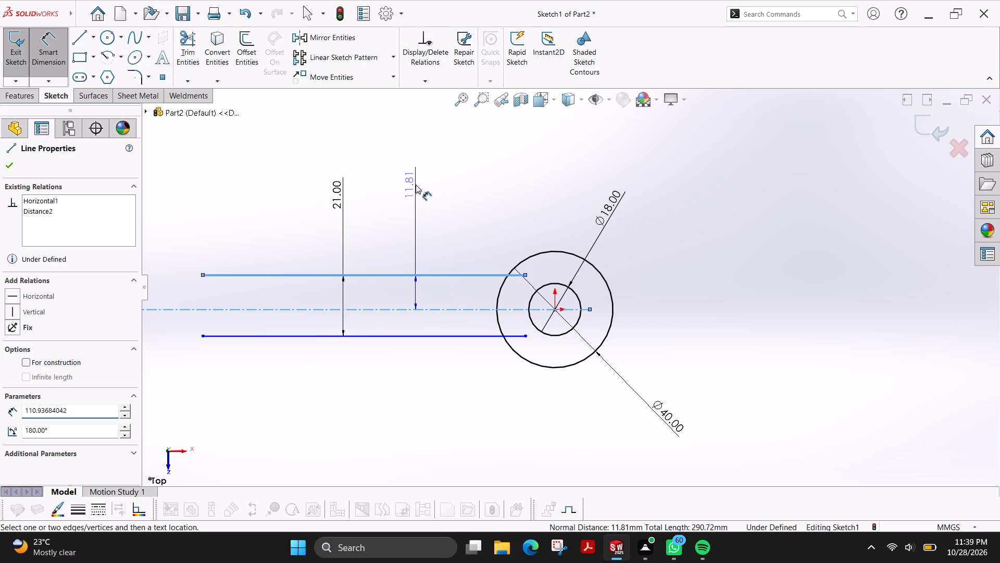
pyautogui.write('21/2')
pyautogui.press('Return')
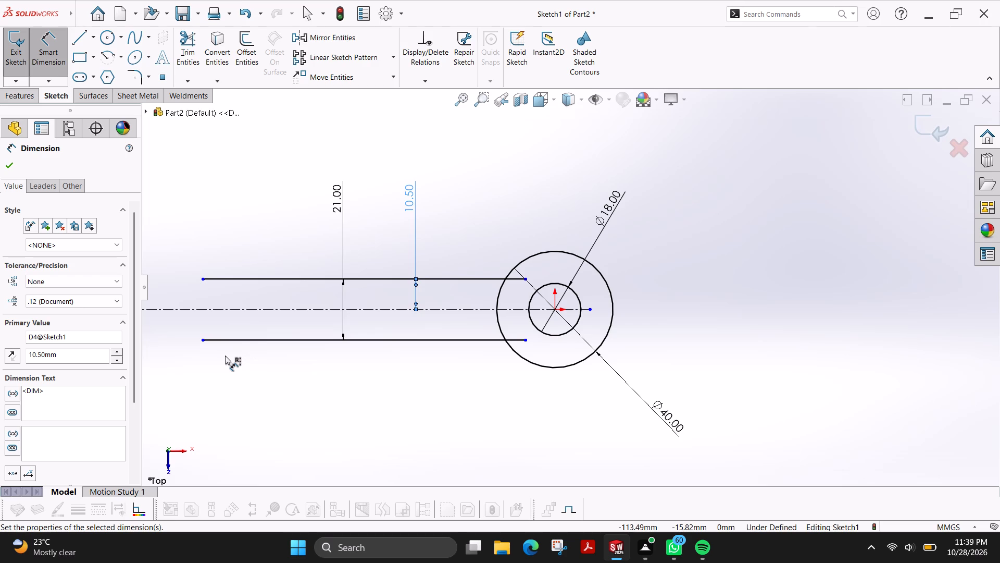
# Close the arm's open left end with a vertical line joining the endpoints of the two horizontal lines.
pyautogui.scroll(2, 225, 356)
pyautogui.scroll(-1, 328, 361)
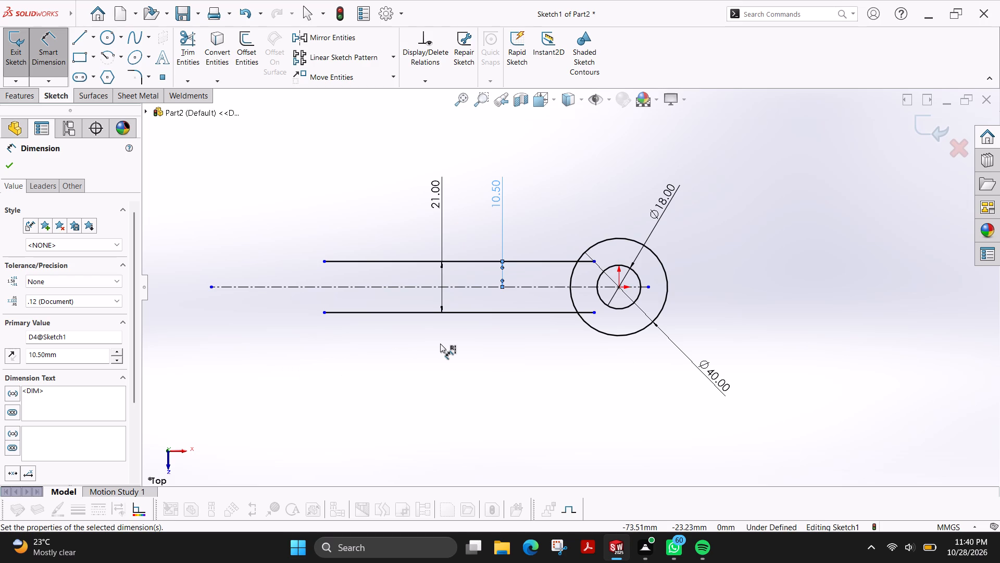
pyautogui.scroll(-1, 440, 344)
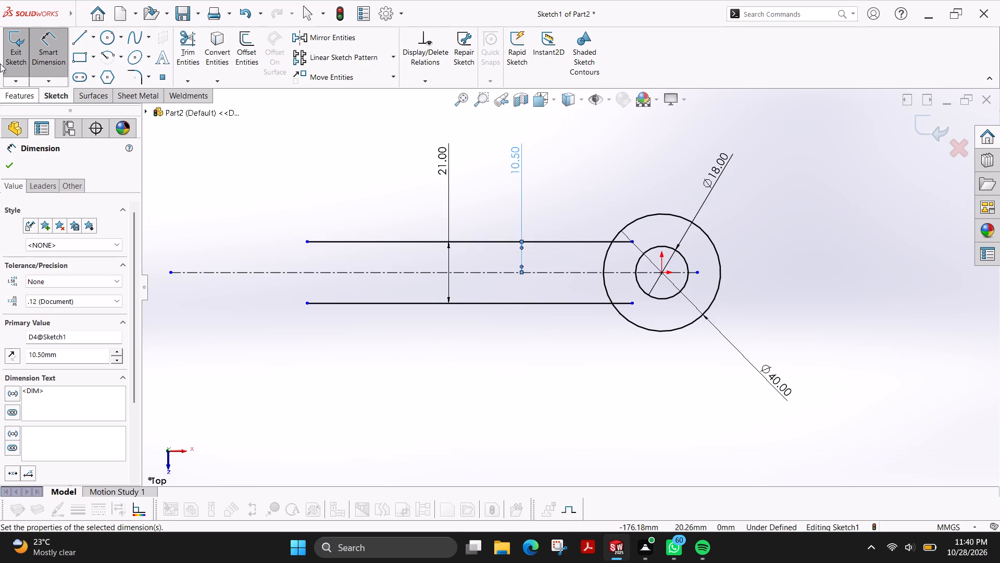
pyautogui.click(80, 46)
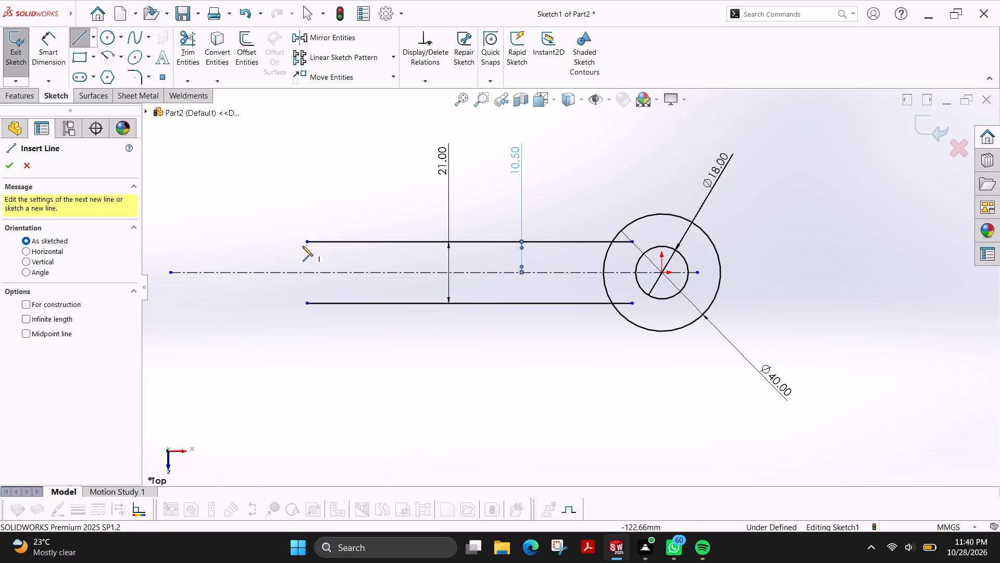
pyautogui.click(308, 240)
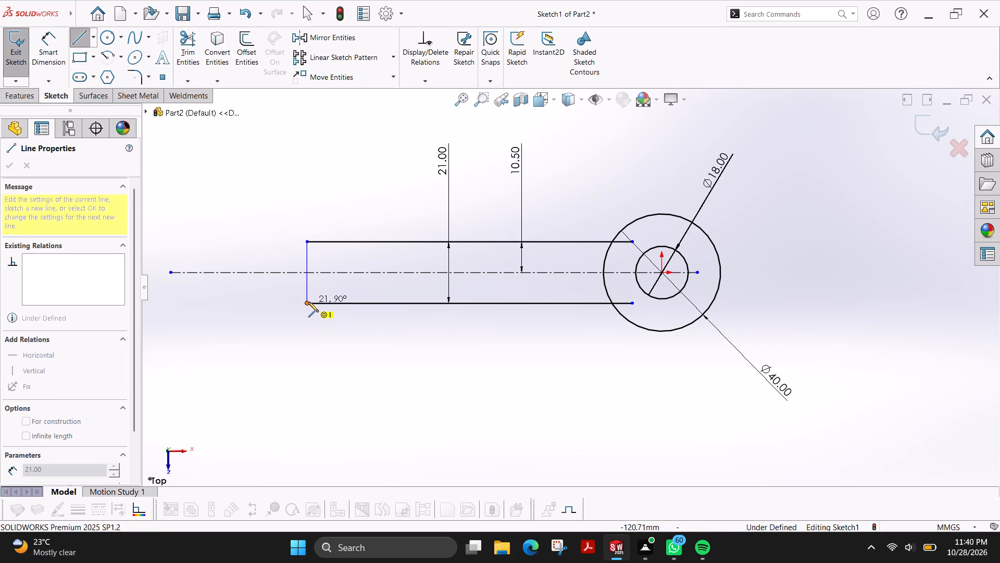
pyautogui.click(307, 302)
pyautogui.press('Escape')
pyautogui.press('Escape')
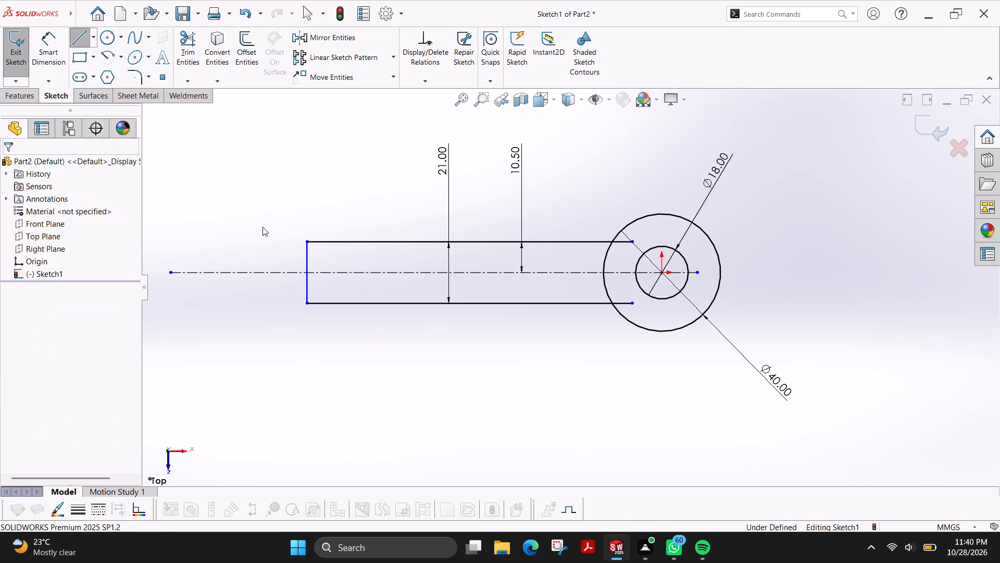
# Dimension the horizontal distance from the arm's vertical end line to the circles' centre as 85 mm.
pyautogui.click(55, 63)
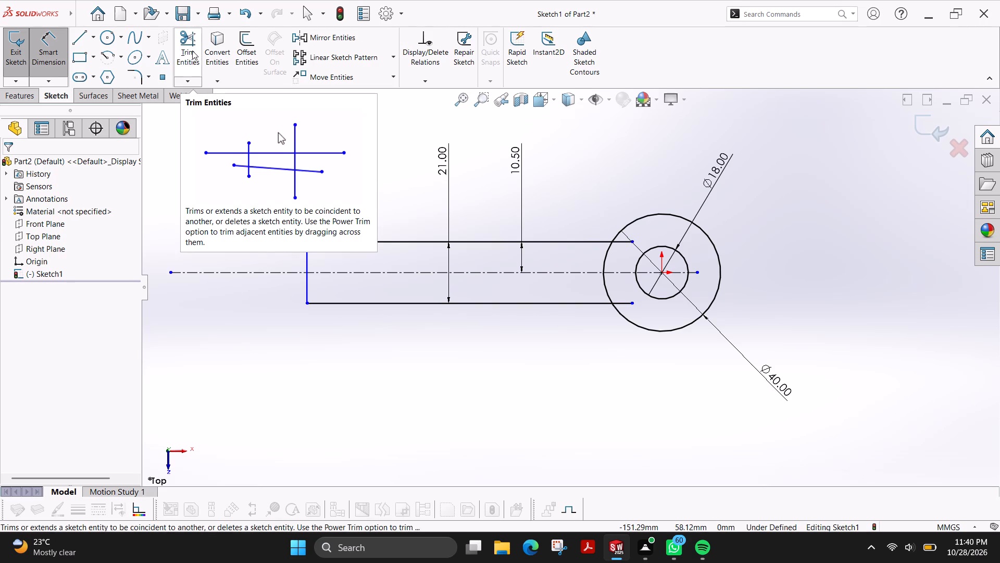
pyautogui.click(306, 281)
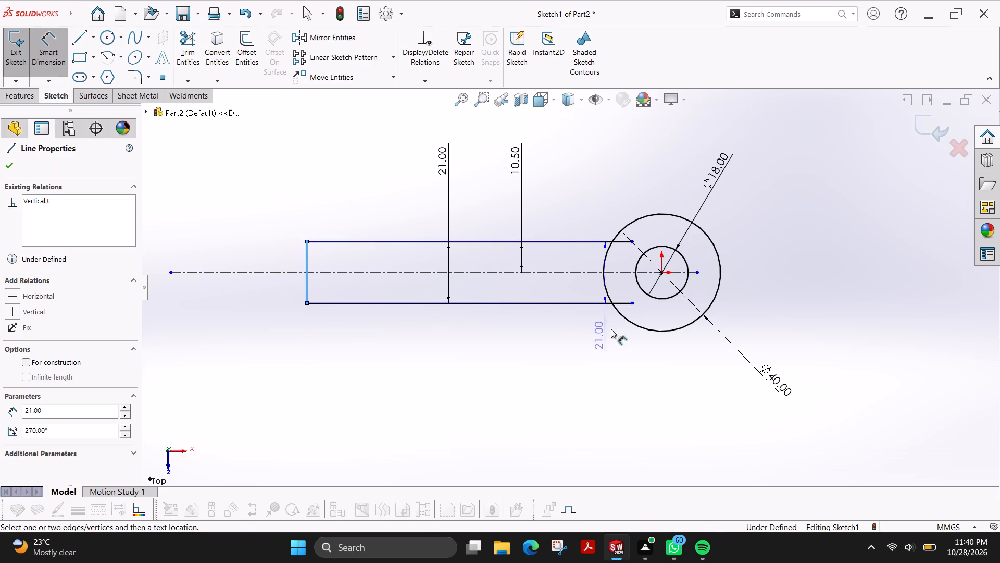
pyautogui.click(661, 273)
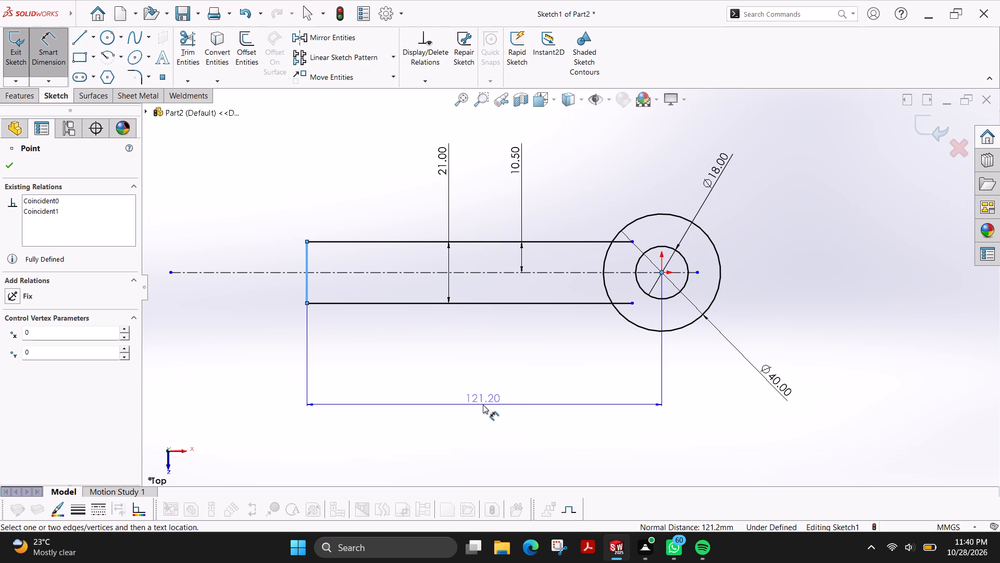
pyautogui.click(483, 405)
pyautogui.write('85')
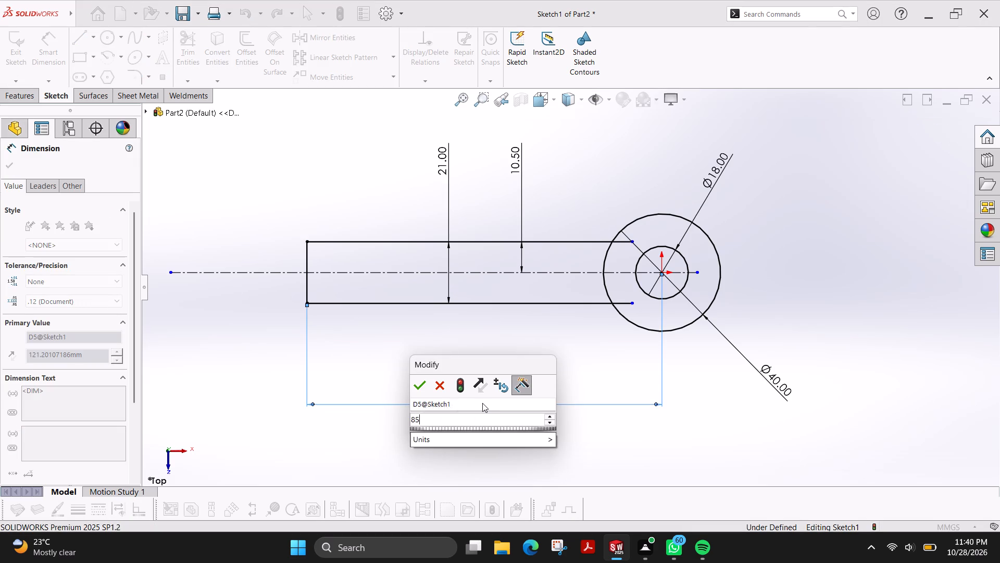
pyautogui.press('Return')
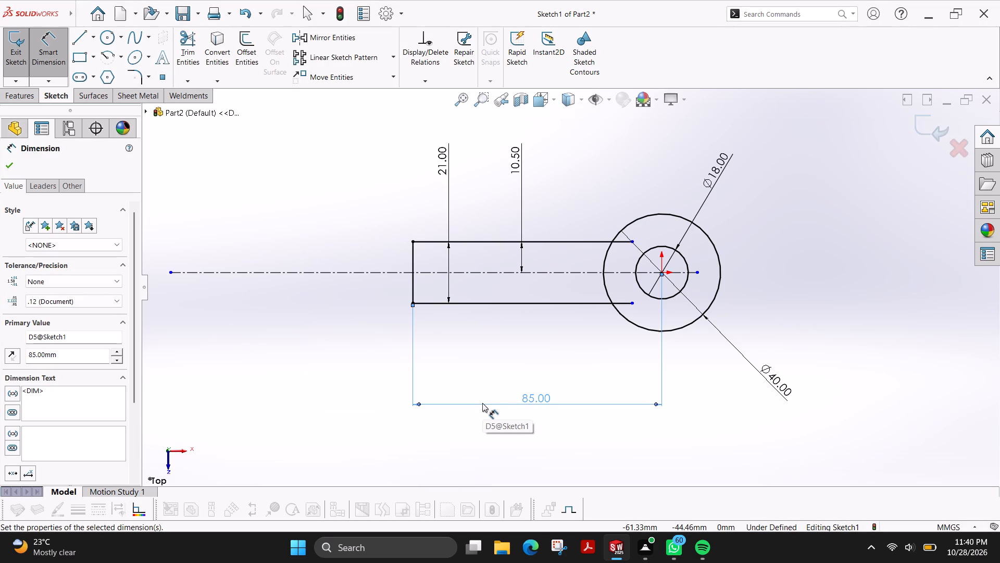
# Trim the two arm lines' ends inside the outer circle and the circle's arc between them using Power trim.
pyautogui.scroll(-2, 547, 334)
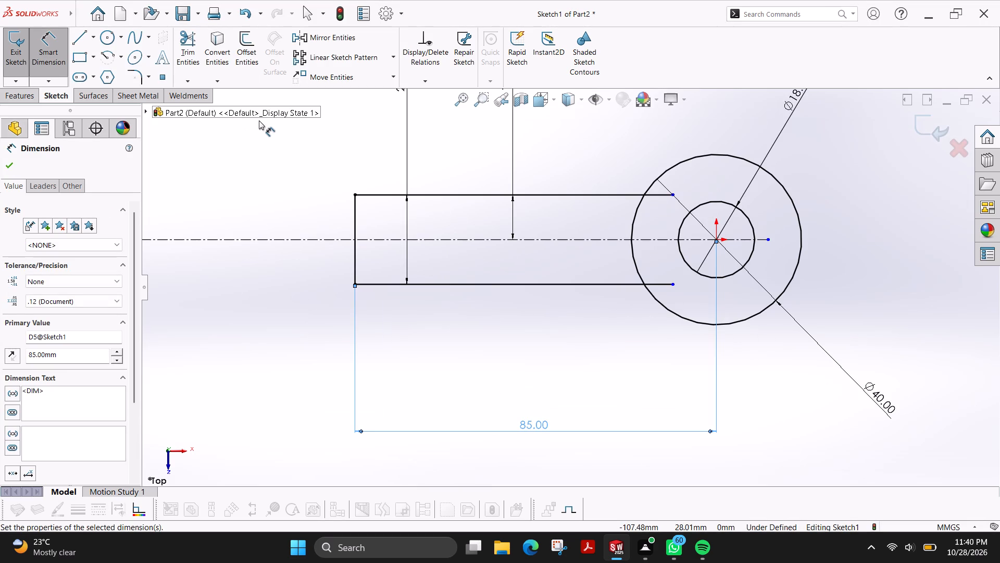
pyautogui.click(181, 54)
pyautogui.moveTo(685, 176); pyautogui.dragTo(612, 219)
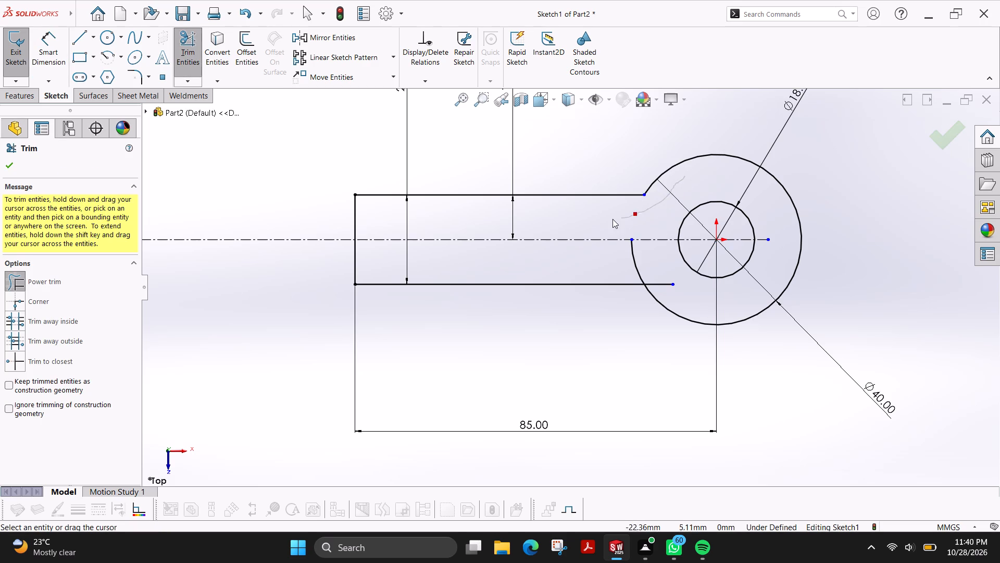
pyautogui.moveTo(612, 219); pyautogui.dragTo(611, 219)
pyautogui.moveTo(604, 258); pyautogui.dragTo(667, 287)
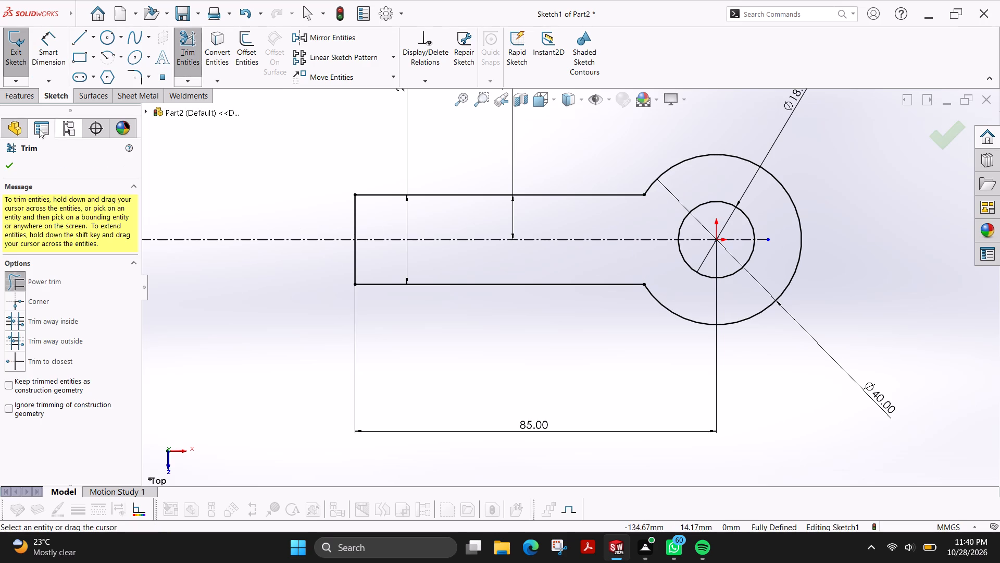
pyautogui.click(10, 167)
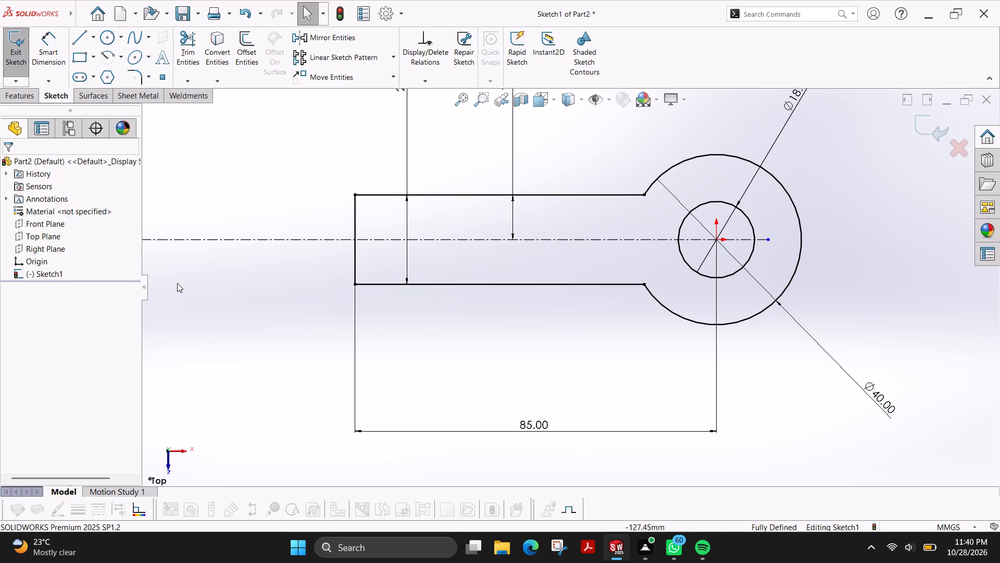
# Extrude the arm-and-ring profile as a Blind boss 7 mm deep in the reversed direction, below the sketch plane.
pyautogui.click(27, 95)
pyautogui.click(23, 62)
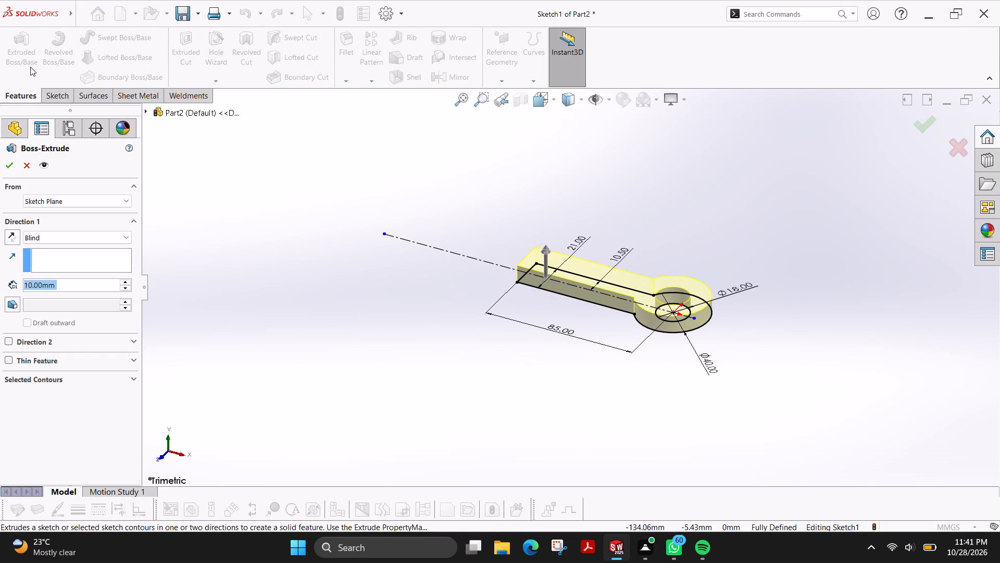
pyautogui.click(12, 238)
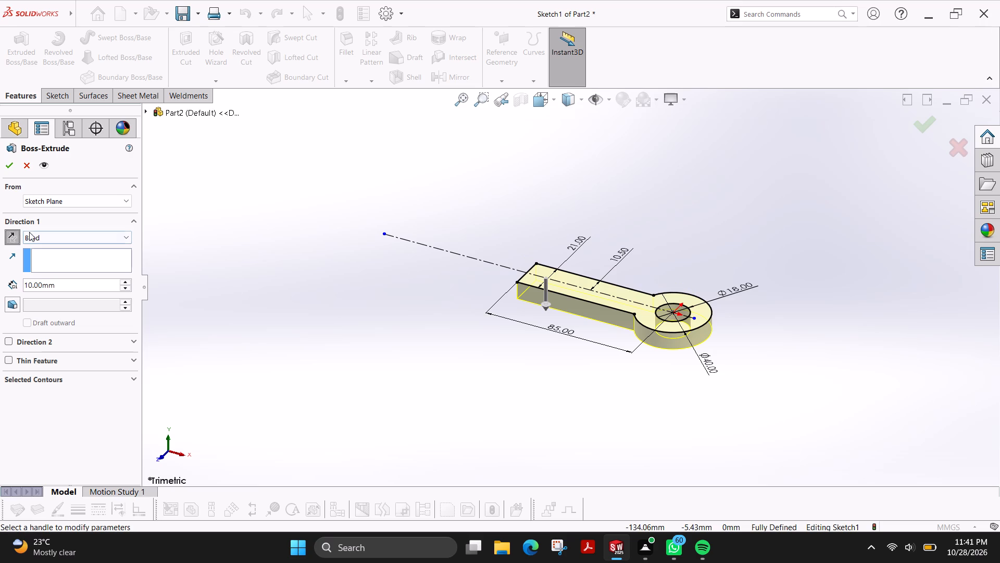
pyautogui.doubleClick(58, 286)
pyautogui.press('7')
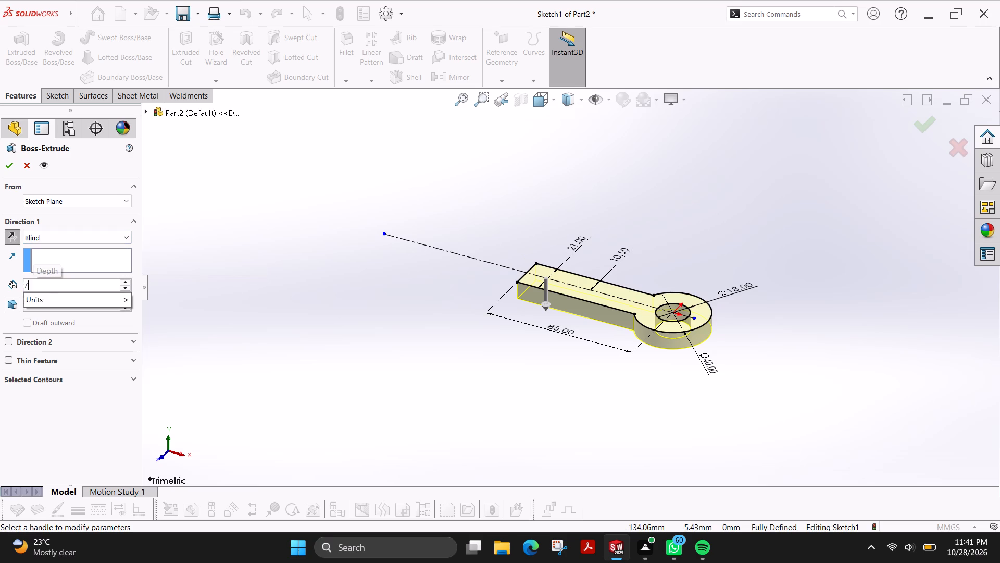
pyautogui.press('Return')
pyautogui.click(12, 170)
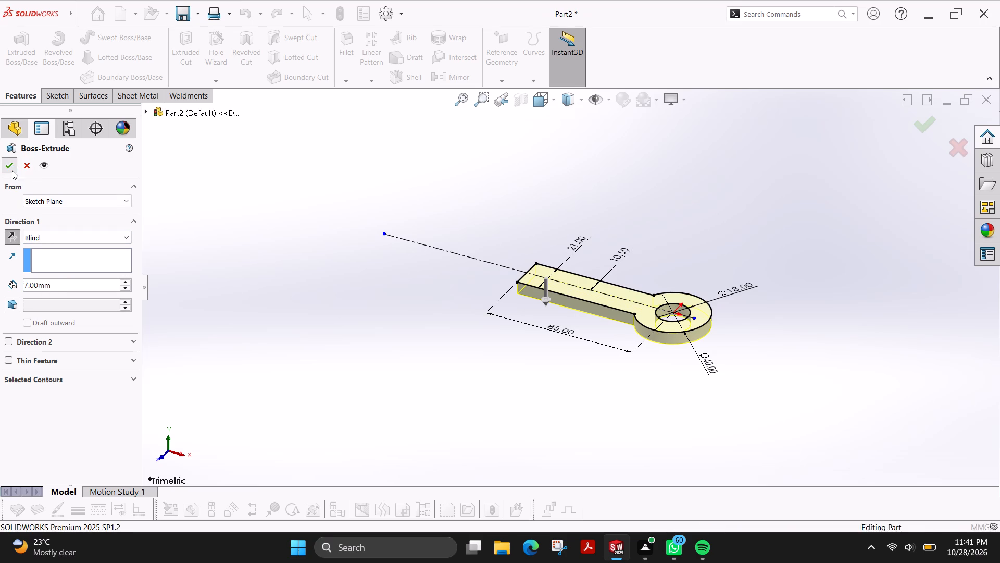
pyautogui.press('Escape')
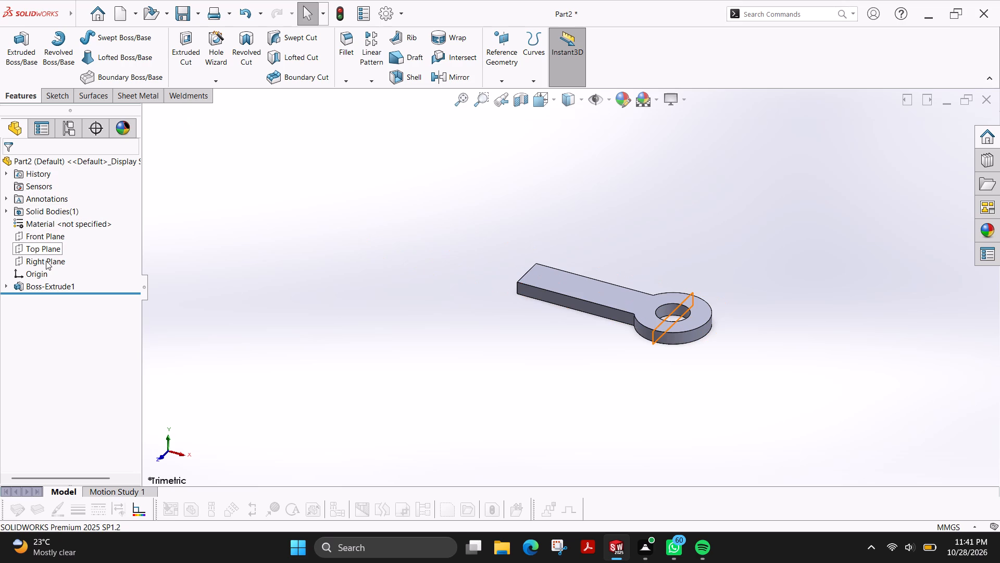
# Create a reference plane from the arm's flat end face with an offset distance of 0 mm.
pyautogui.click(498, 82)
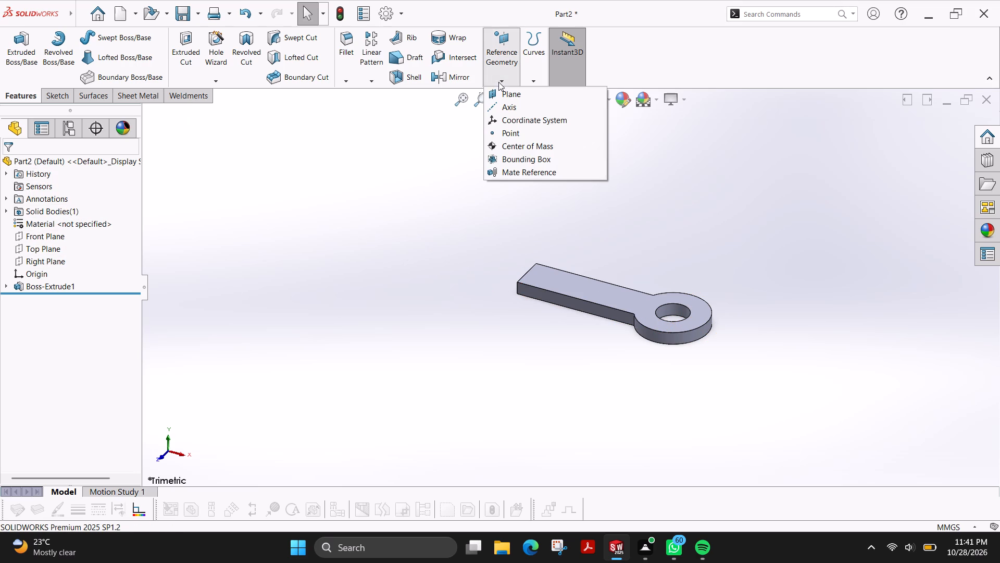
pyautogui.click(519, 95)
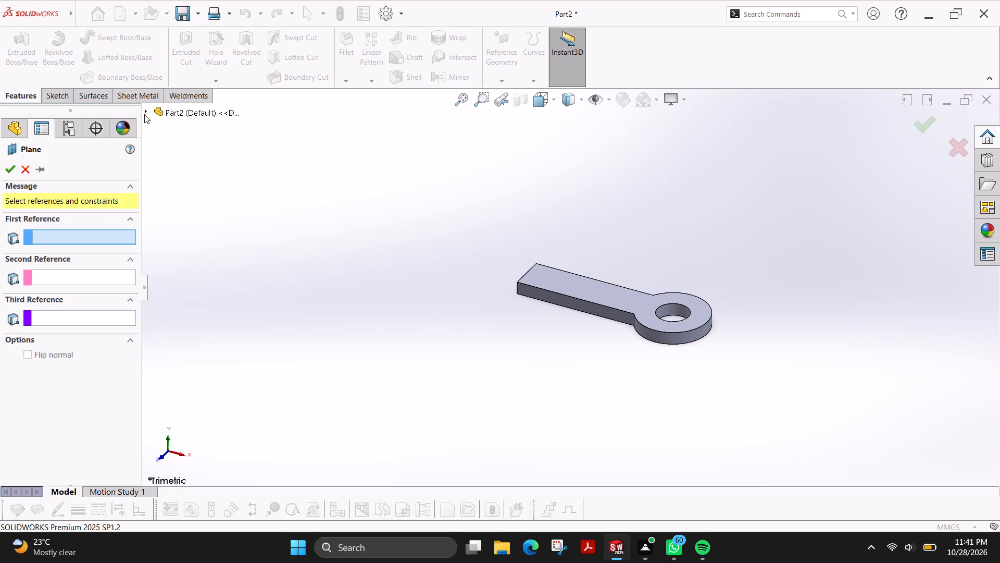
pyautogui.click(146, 111)
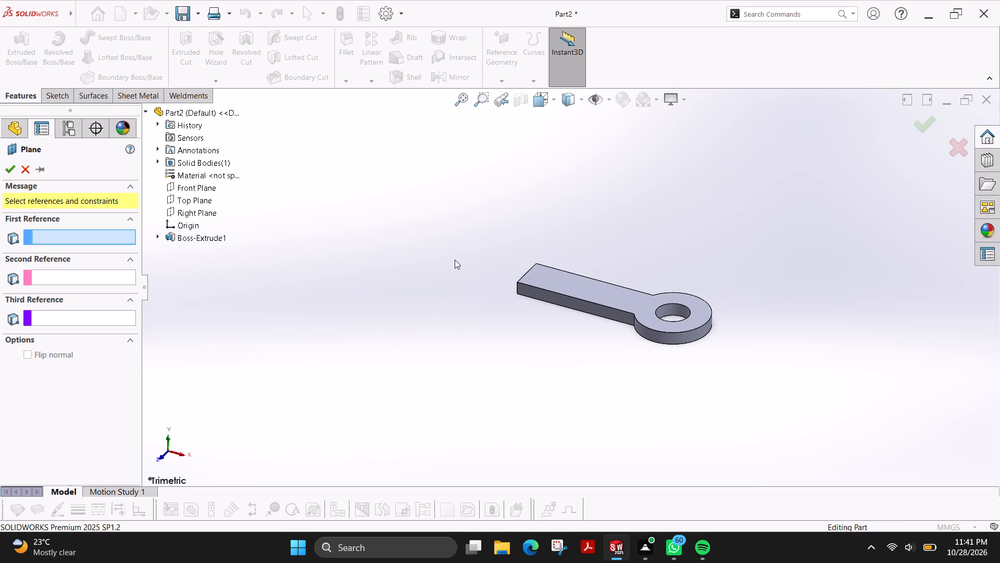
pyautogui.keyDown('ctrl'); pyautogui.keyDown('shift'); pyautogui.moveTo(468, 246); pyautogui.dragTo(524, 264, button='middle'); pyautogui.keyUp('shift'); pyautogui.keyUp('ctrl')
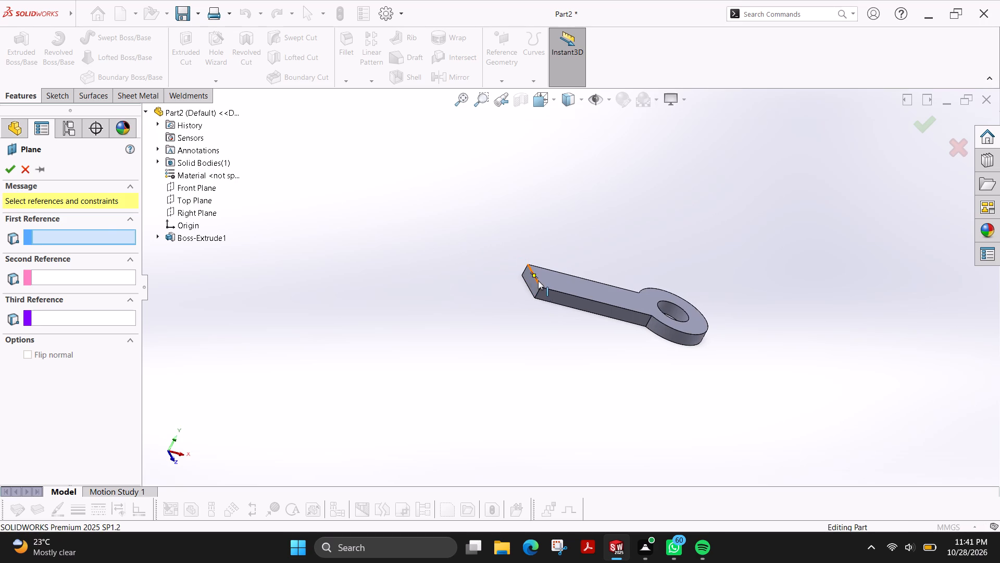
pyautogui.click(532, 286)
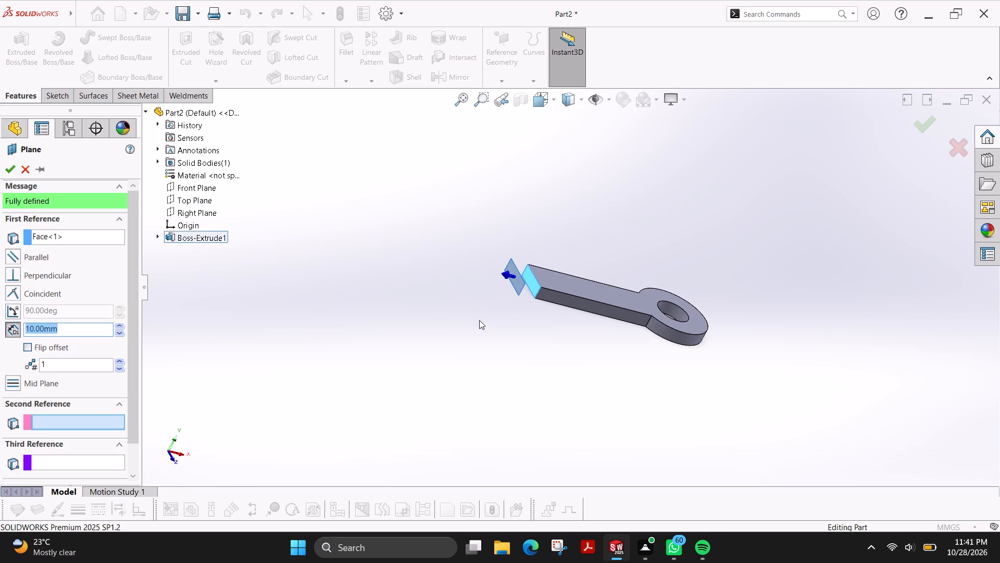
pyautogui.click(116, 331)
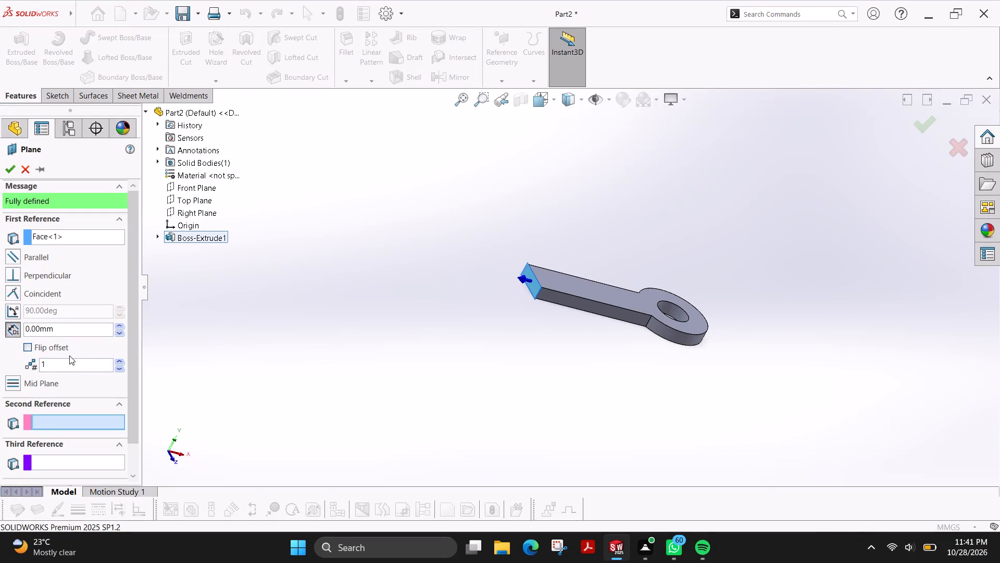
pyautogui.click(40, 345)
pyautogui.click(28, 347)
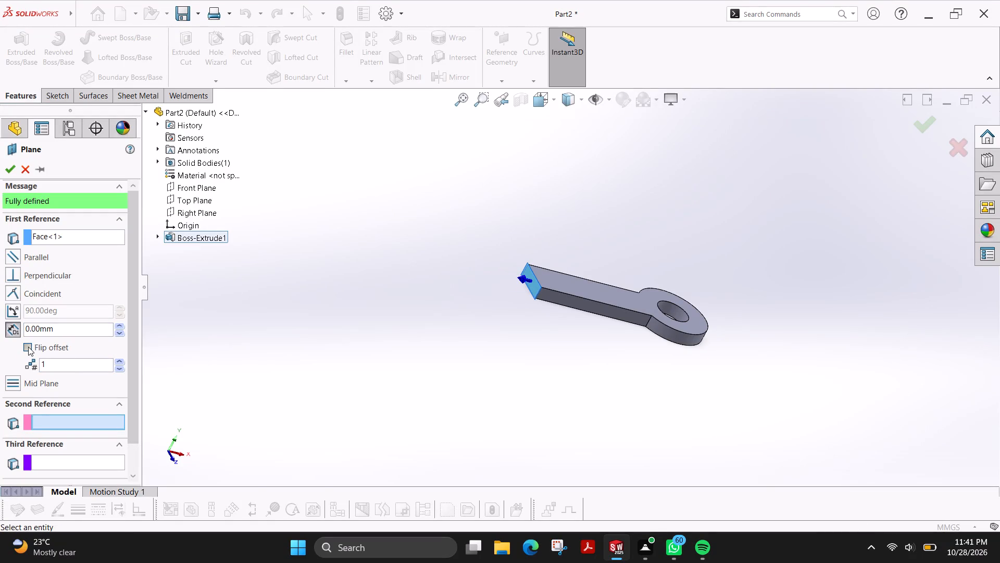
pyautogui.scroll(-1, 62, 385)
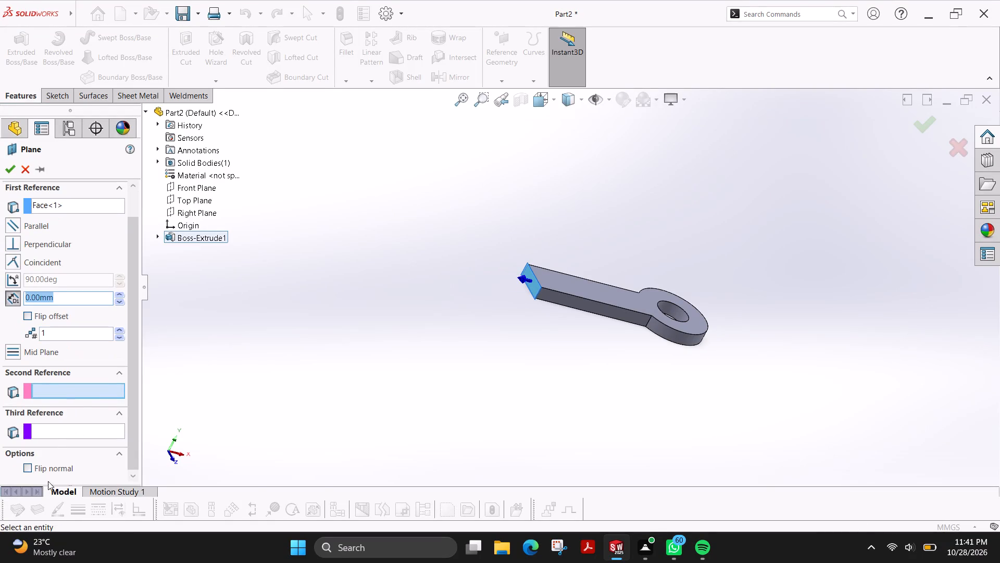
pyautogui.click(32, 467)
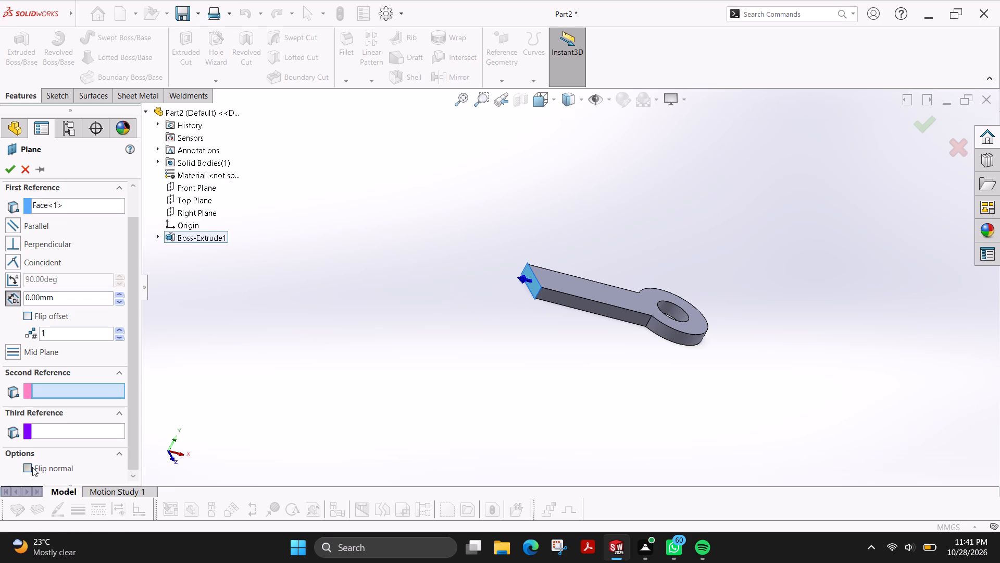
pyautogui.click(5, 167)
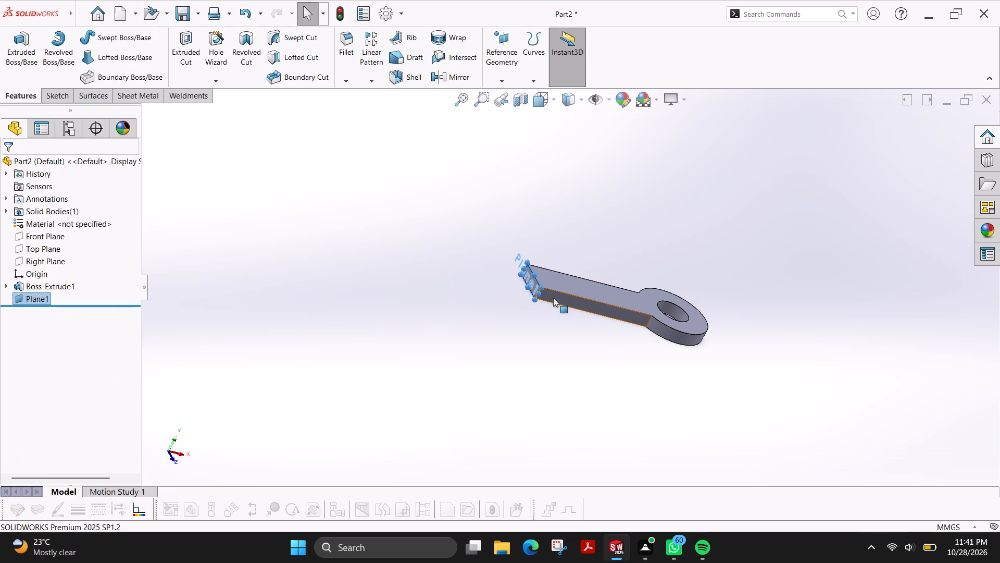
# Start a sketch on the reference plane at the arm's flat end face.
pyautogui.click(70, 101)
pyautogui.click(23, 60)
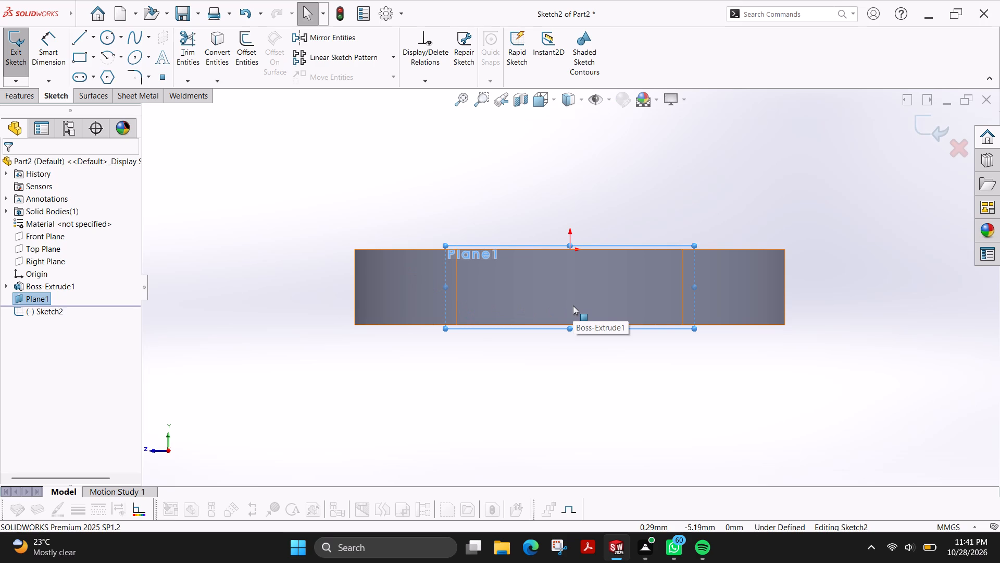
# Enlarge the reference plane's border on all sides so it extends well beyond the part, mostly below it.
pyautogui.scroll(2, 573, 305)
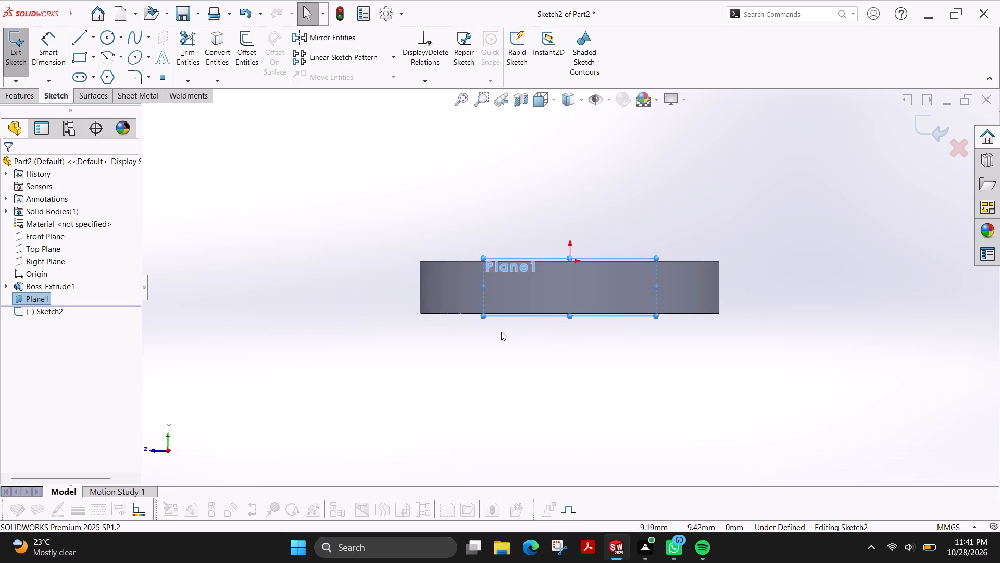
pyautogui.moveTo(484, 317); pyautogui.dragTo(289, 509)
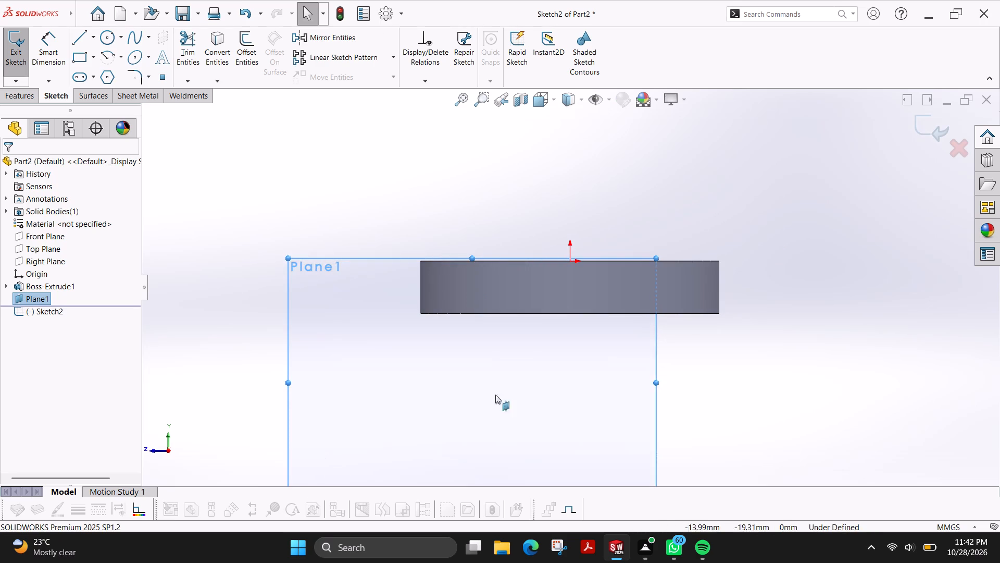
pyautogui.scroll(7, 519, 369)
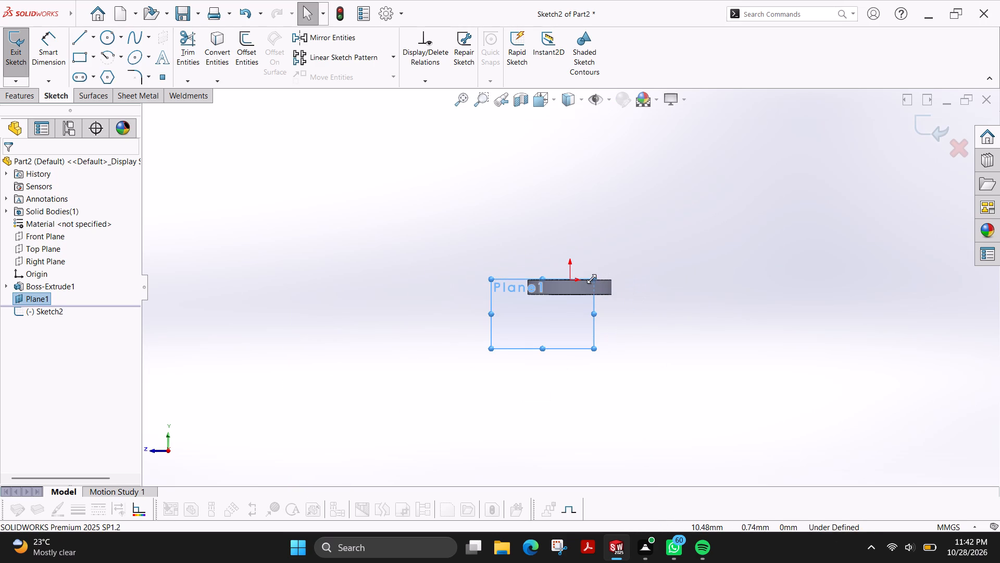
pyautogui.moveTo(592, 278); pyautogui.dragTo(651, 266)
pyautogui.moveTo(572, 348); pyautogui.dragTo(571, 562)
pyautogui.moveTo(653, 414); pyautogui.dragTo(734, 407)
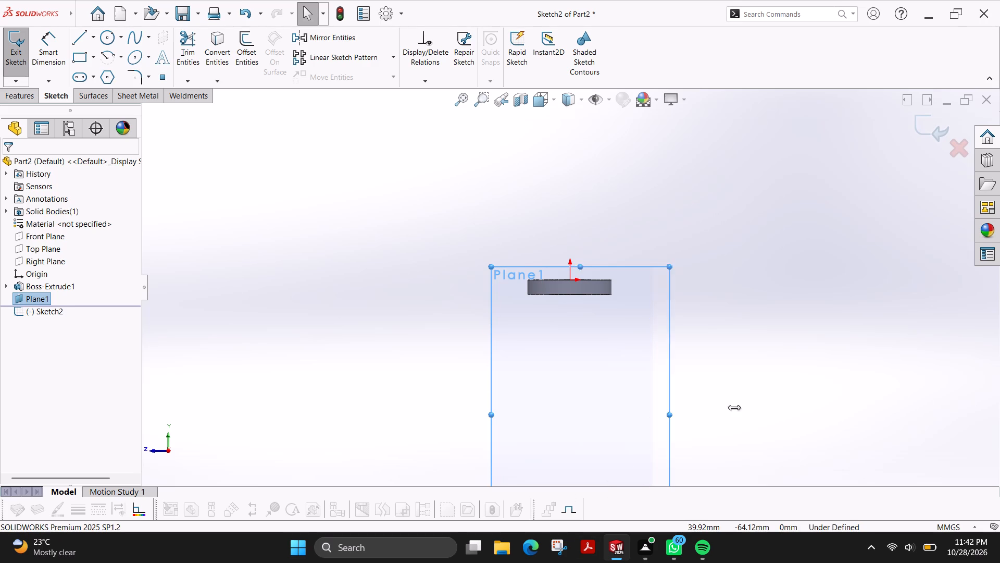
pyautogui.moveTo(734, 407); pyautogui.dragTo(906, 398)
pyautogui.moveTo(488, 413); pyautogui.dragTo(274, 396)
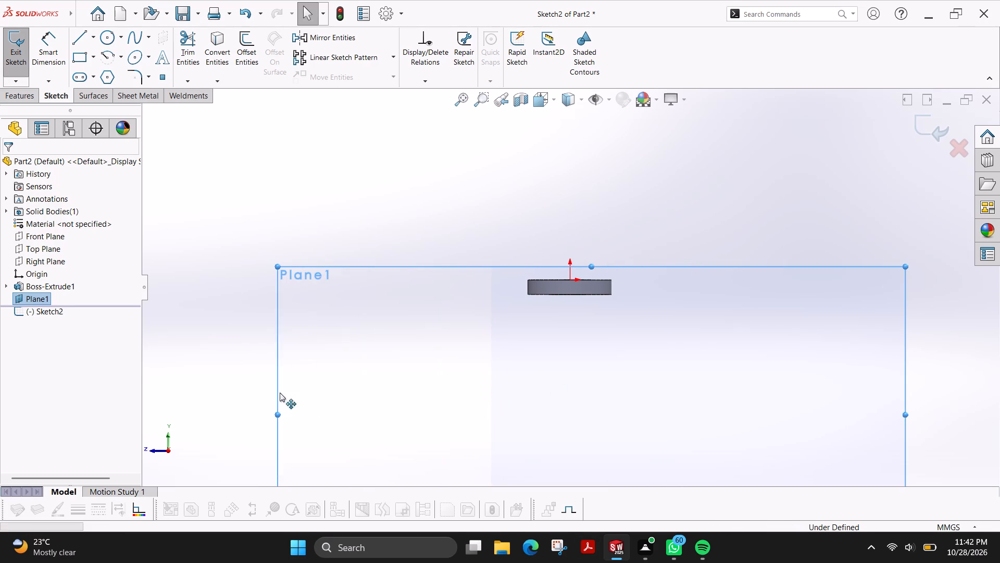
pyautogui.moveTo(591, 267); pyautogui.dragTo(591, 176)
# Sketch a vertical construction line about 71 mm long straight down from the origin.
pyautogui.scroll(-2, 604, 338)
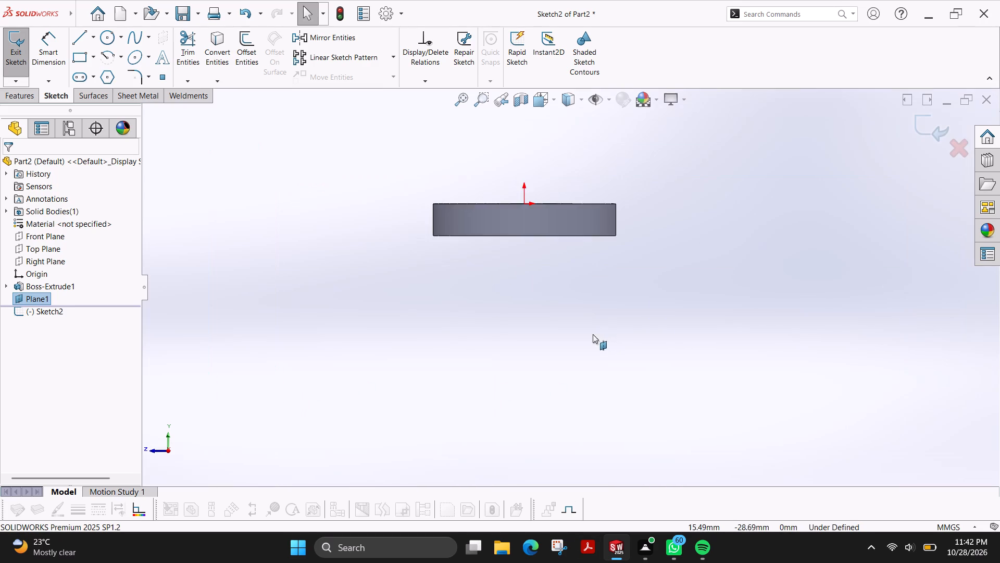
pyautogui.scroll(-2, 593, 334)
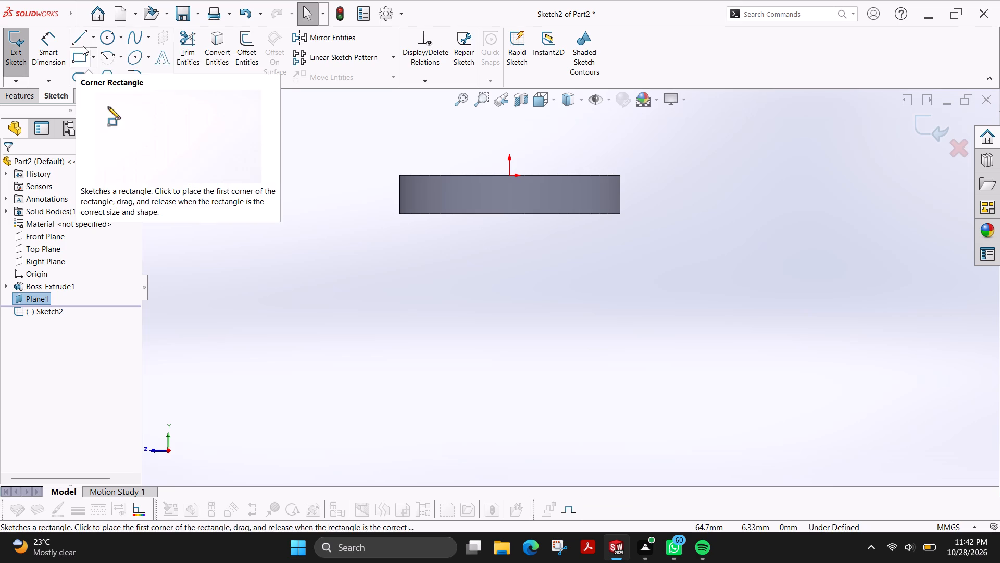
pyautogui.click(82, 44)
pyautogui.click(39, 307)
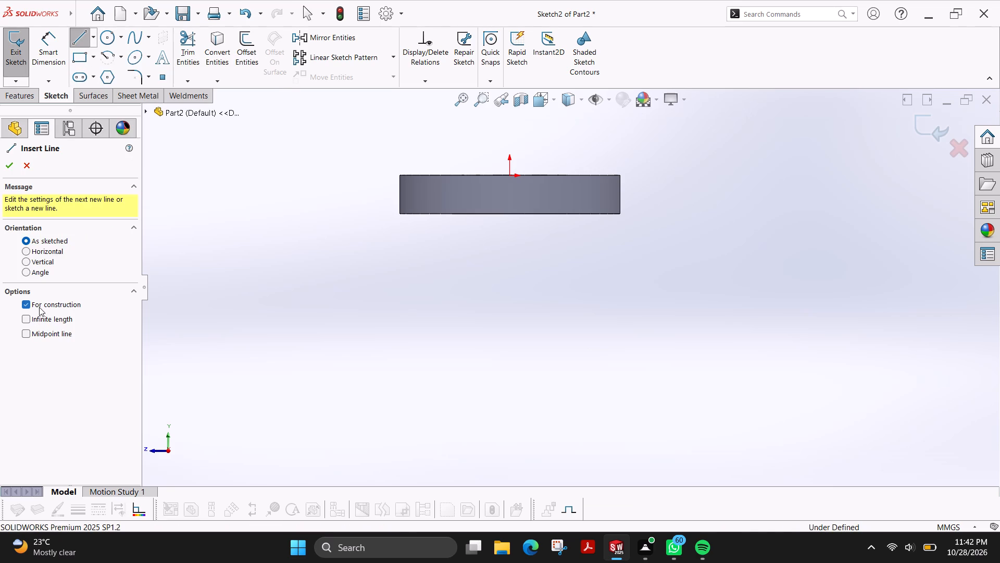
pyautogui.click(508, 175)
pyautogui.scroll(3, 519, 430)
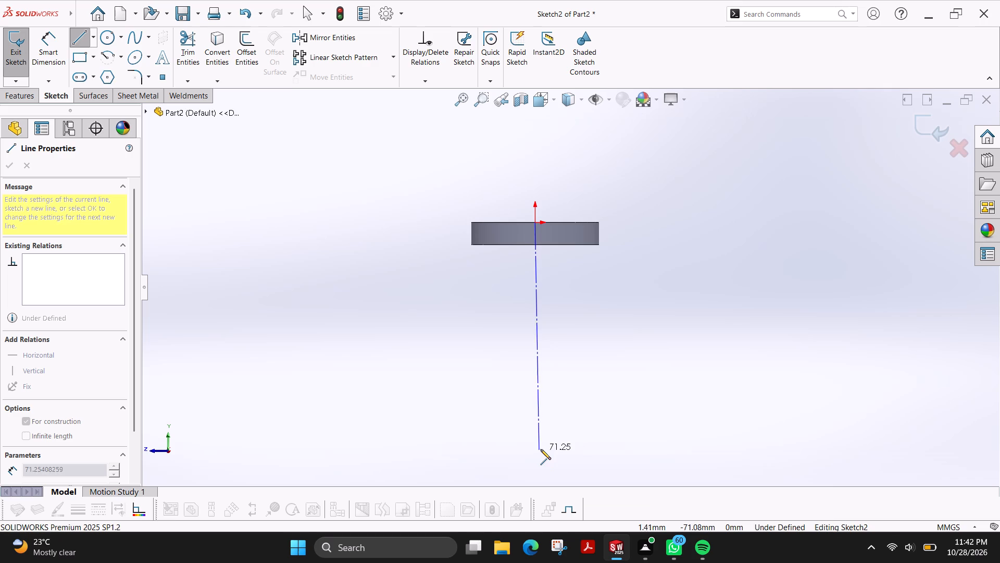
pyautogui.click(536, 448)
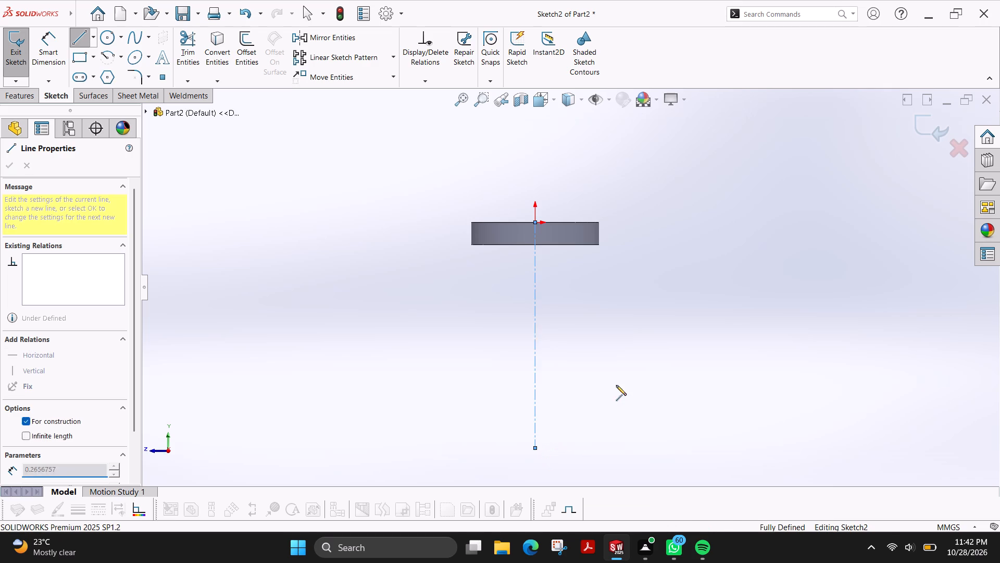
pyautogui.press('Escape')
# Sketch two concentric circles with radii of about 5.5 mm and 11.5 mm, centred on the construction line about 40 mm below the origin.
pyautogui.scroll(-3, 554, 317)
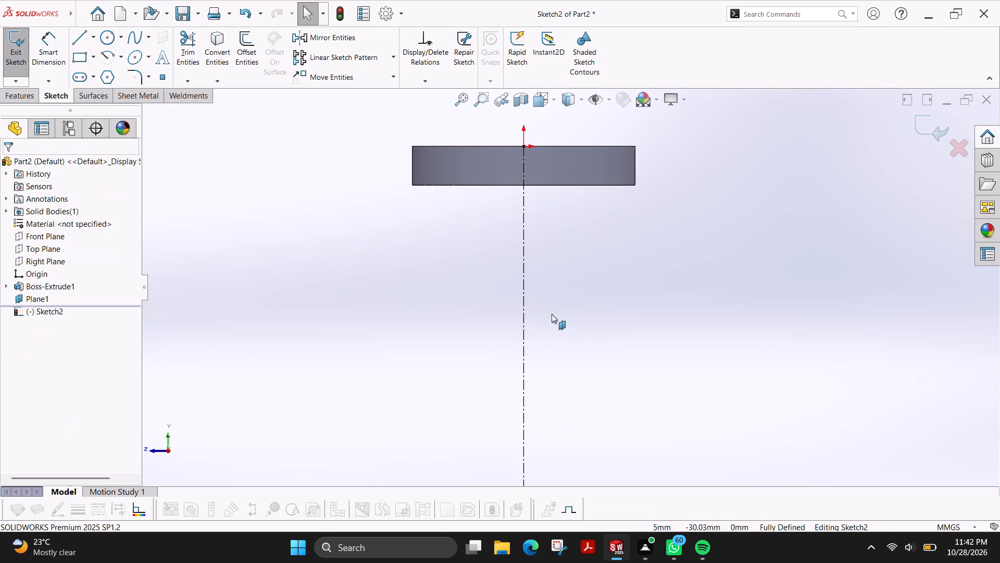
pyautogui.click(110, 43)
pyautogui.click(522, 368)
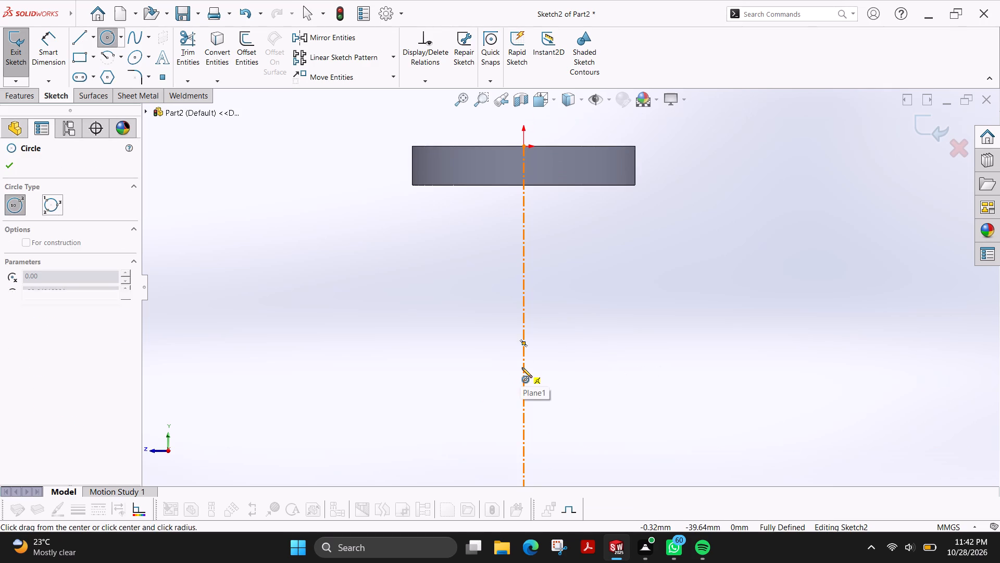
pyautogui.click(545, 346)
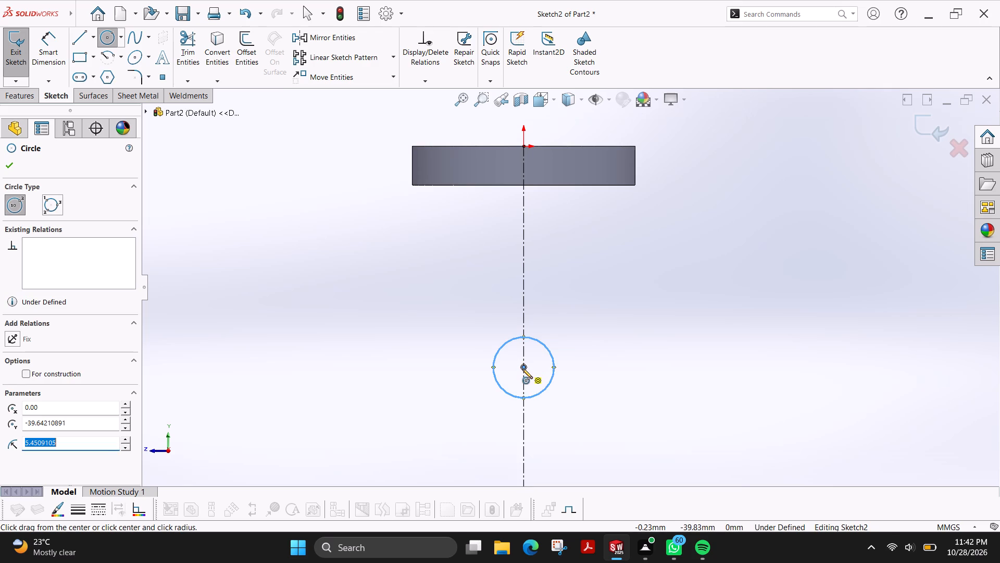
pyautogui.click(524, 366)
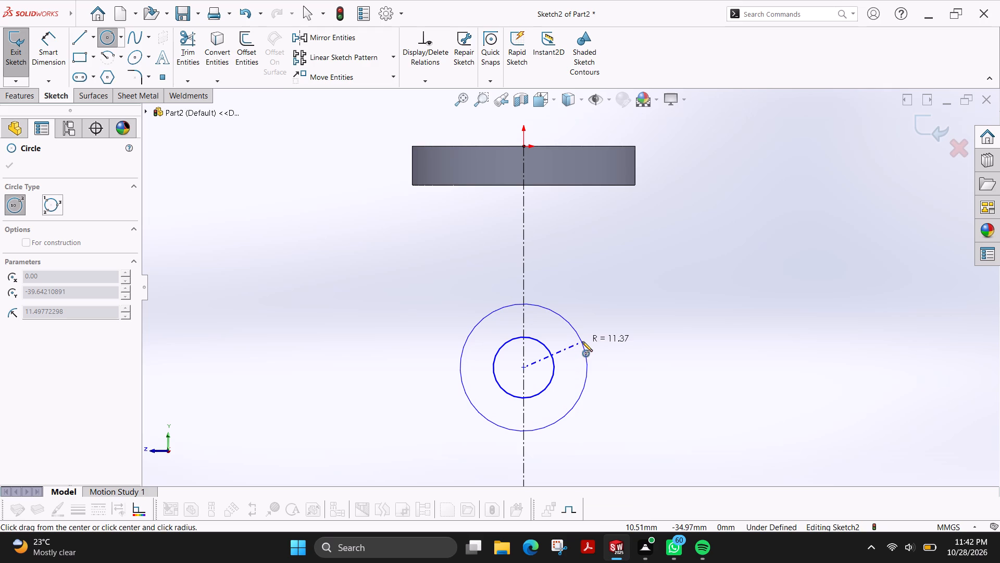
pyautogui.click(582, 341)
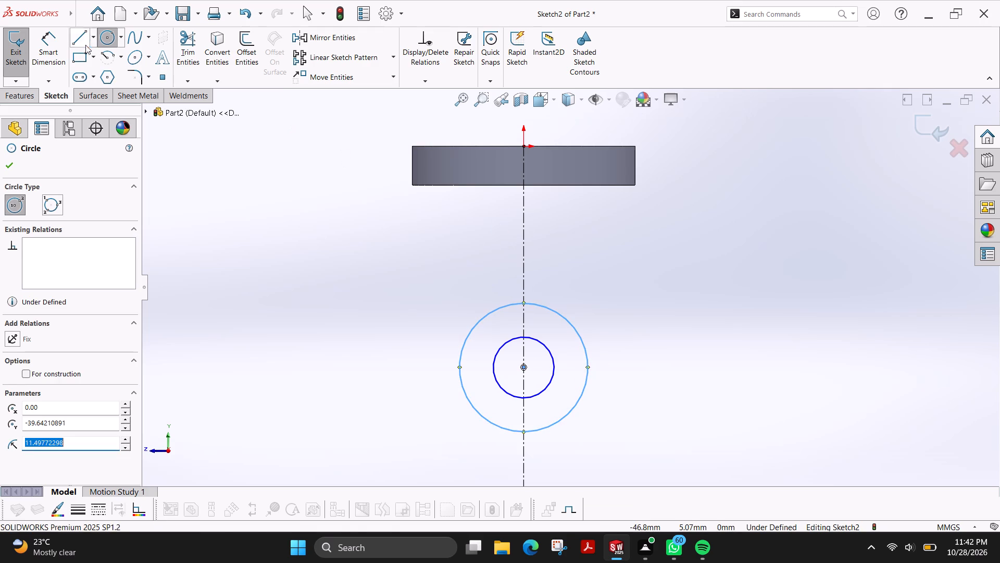
# Sketch two vertical lines about 33 mm long, one either side of the centreline, between the arm's top edge and the inside of the outer circle.
pyautogui.click(82, 44)
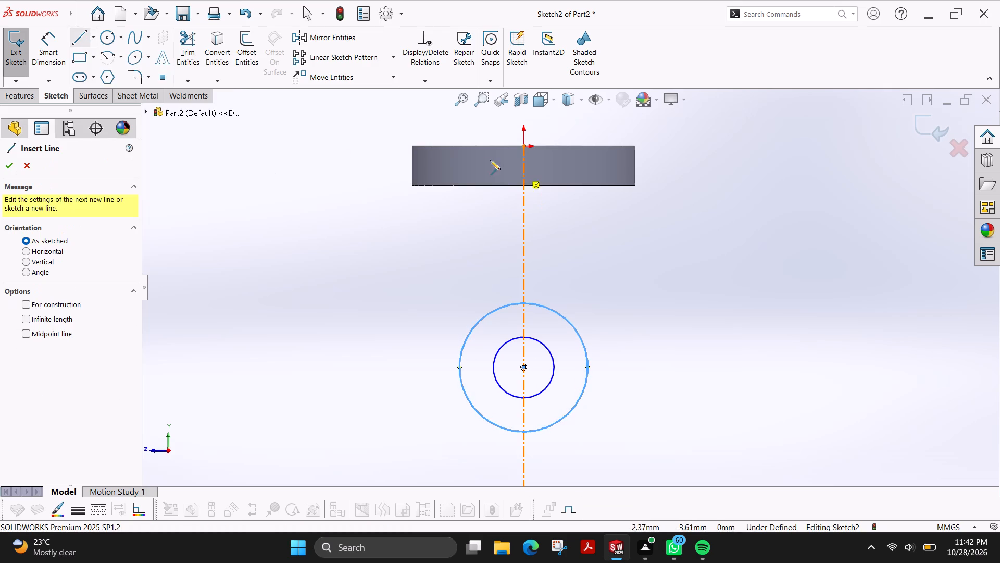
pyautogui.click(482, 145)
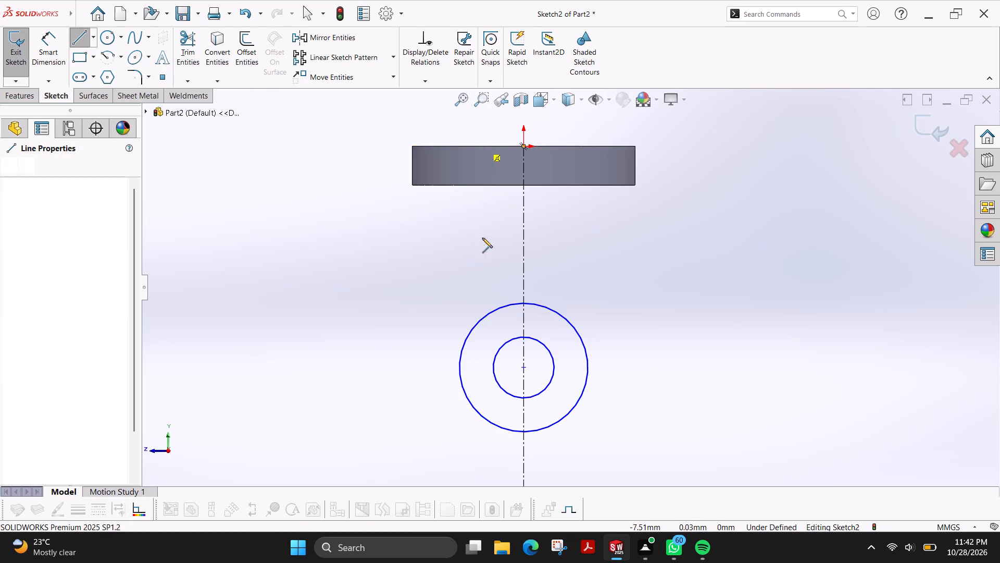
pyautogui.click(483, 332)
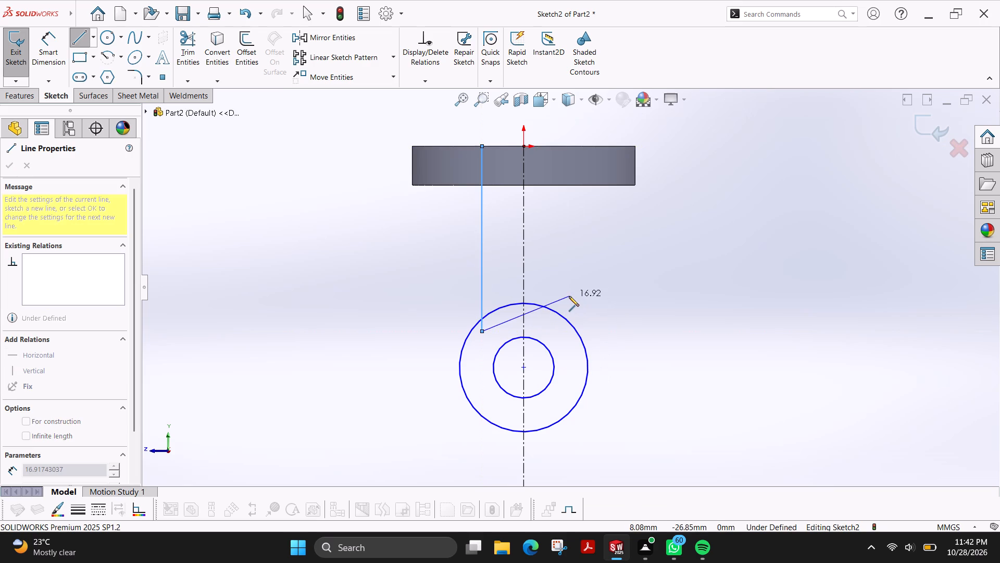
pyautogui.press('Escape')
pyautogui.click(83, 44)
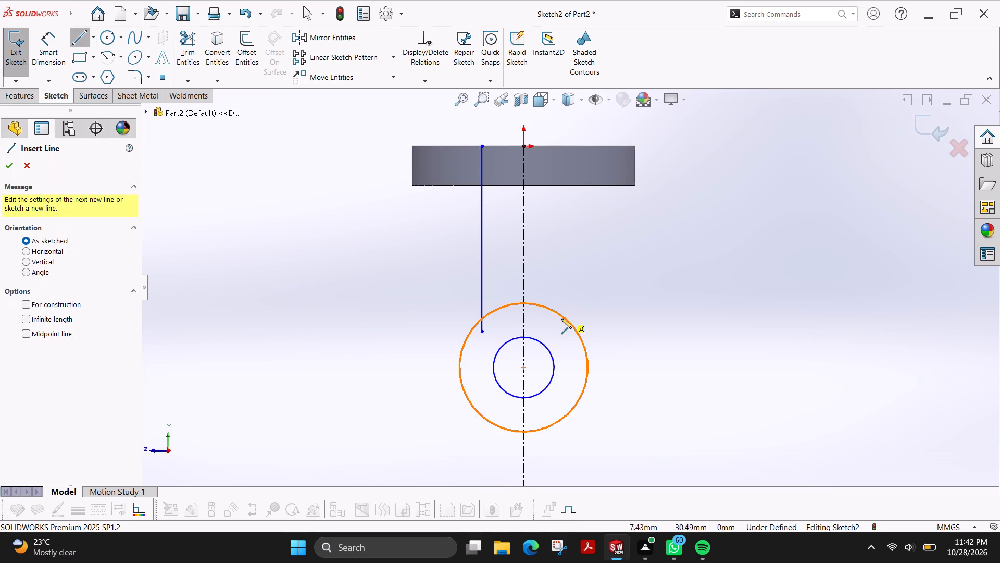
pyautogui.click(561, 332)
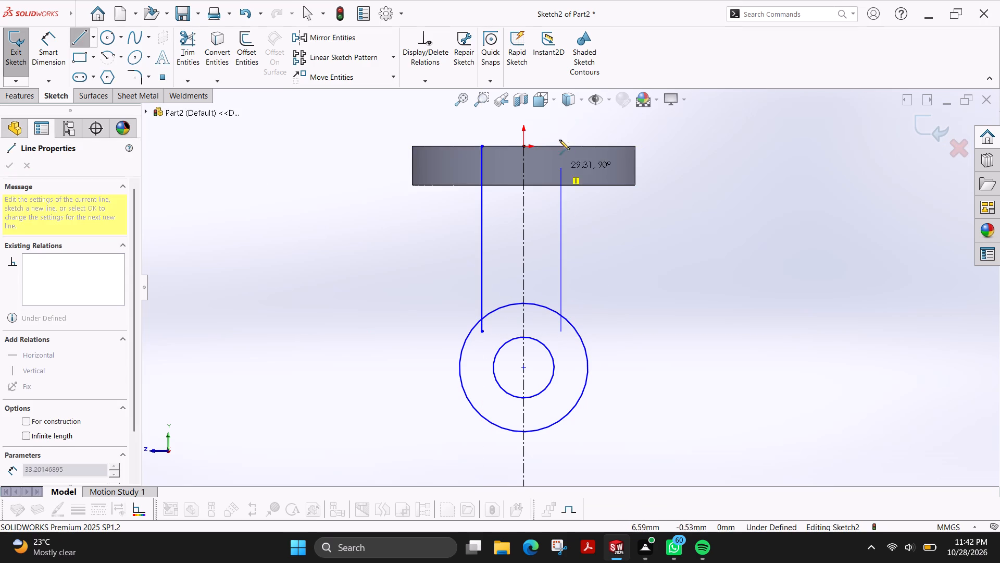
pyautogui.click(559, 147)
pyautogui.press('Escape')
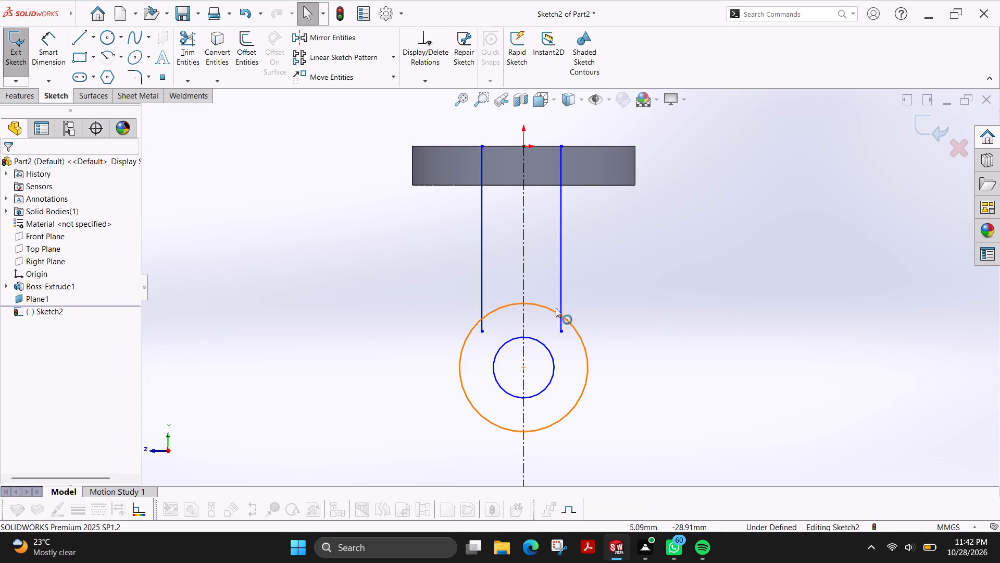
# Dimension the inner circle's diameter as 18 mm.
pyautogui.scroll(-1, 637, 277)
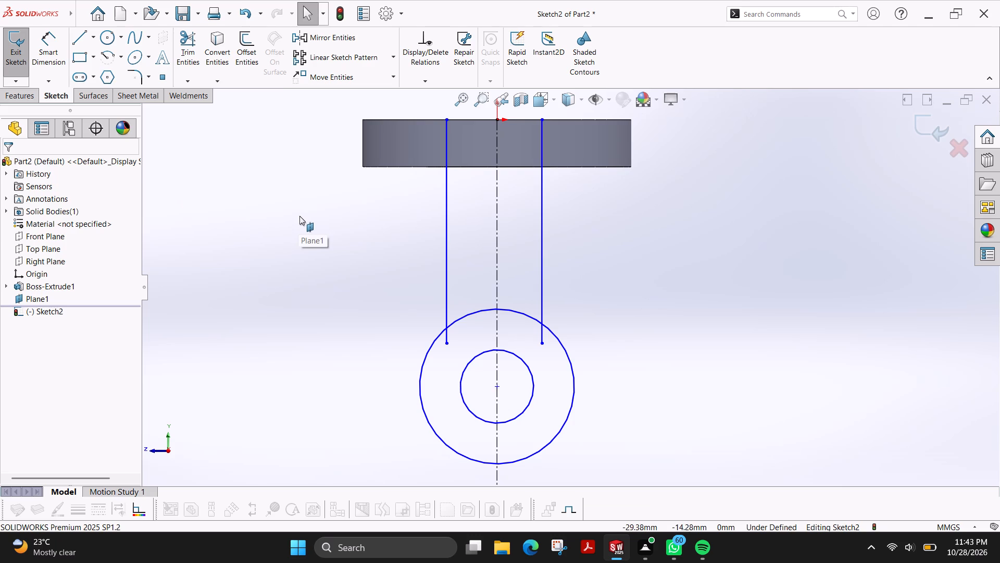
pyautogui.click(39, 48)
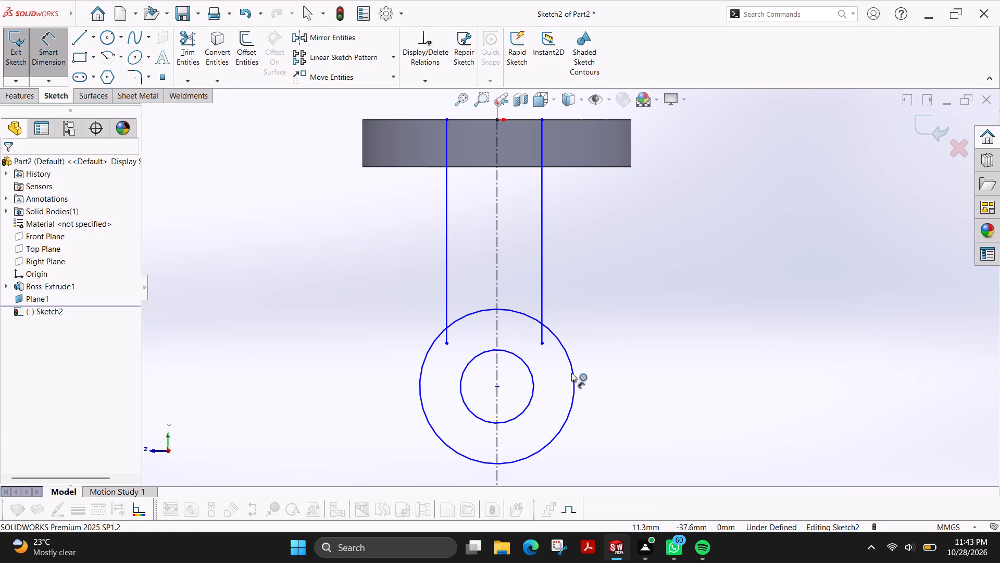
pyautogui.click(465, 403)
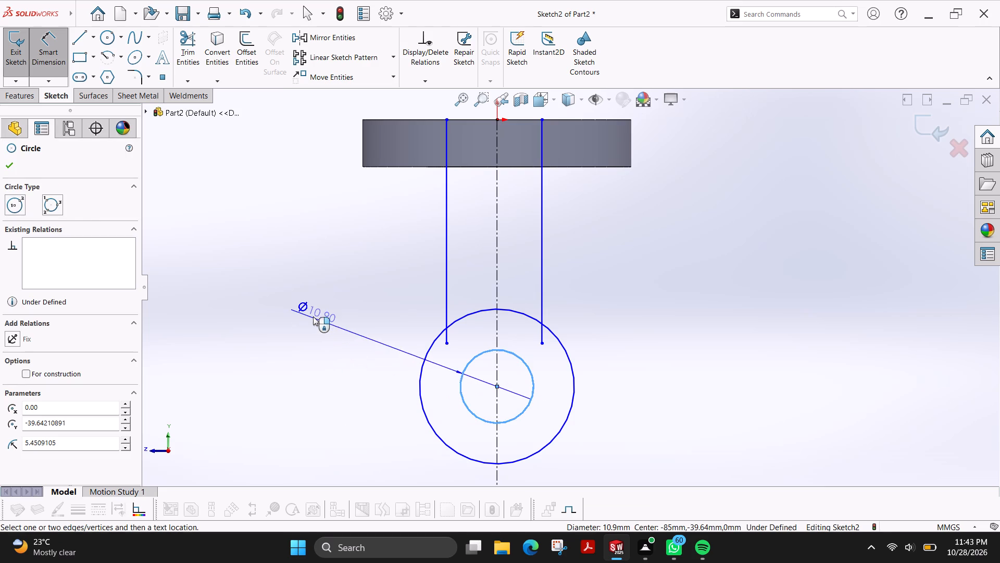
pyautogui.click(313, 316)
pyautogui.write('18')
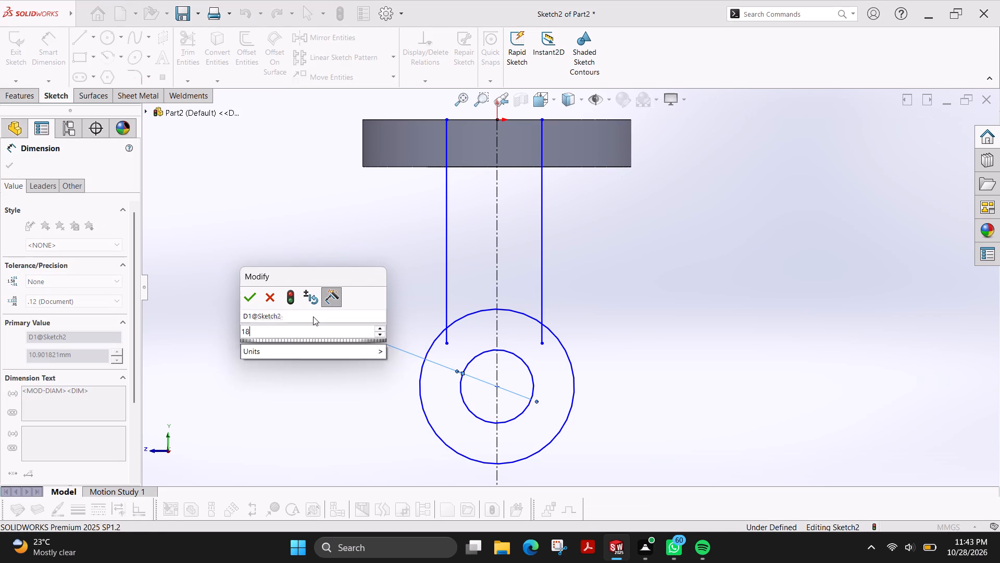
pyautogui.press('Return')
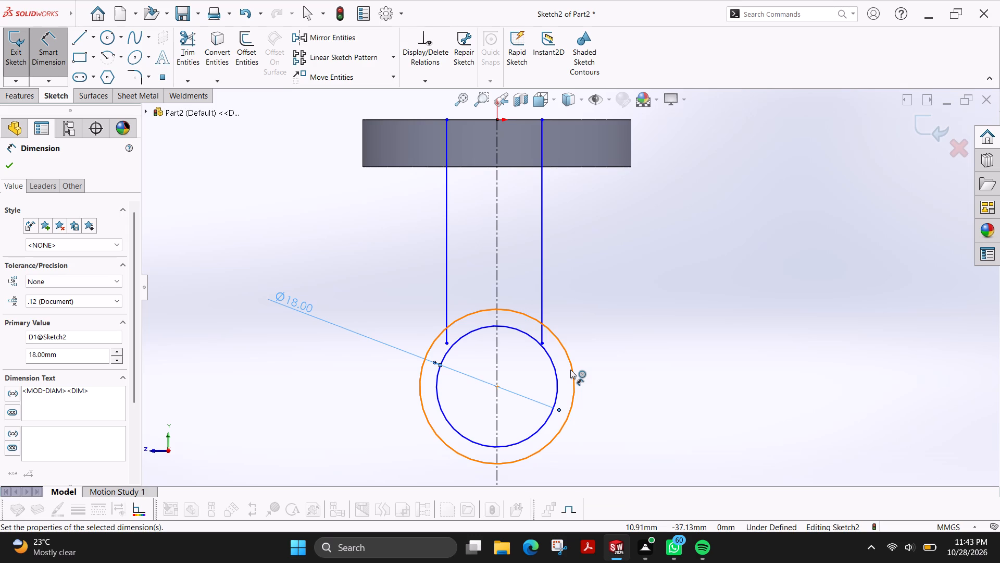
# Dimension the outer circle's diameter as 40 mm.
pyautogui.click(570, 370)
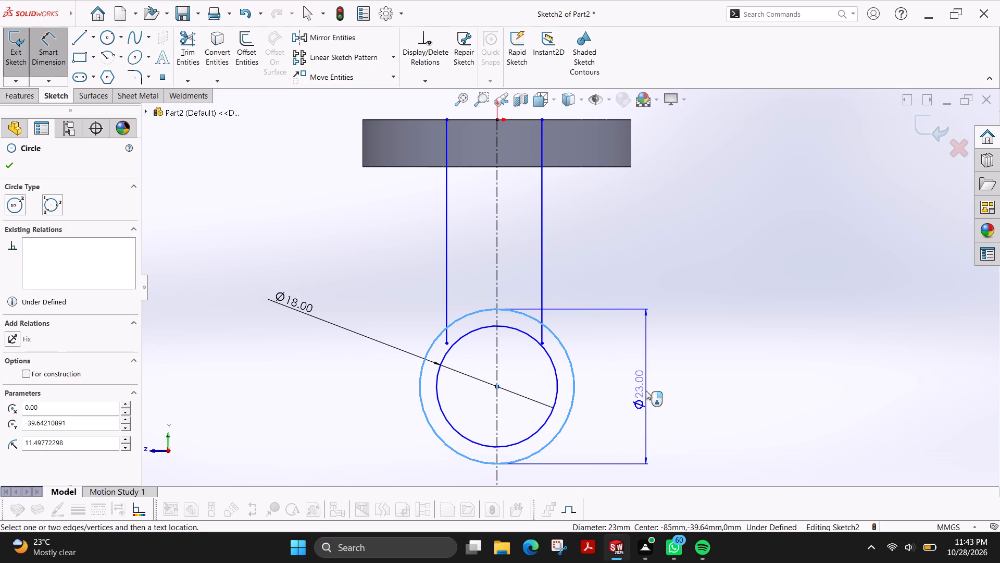
pyautogui.click(668, 394)
pyautogui.write('40')
pyautogui.press('Return')
# Dimension the vertical distance from the part's top edge to the circles' common centre as 55 mm.
pyautogui.scroll(2, 668, 394)
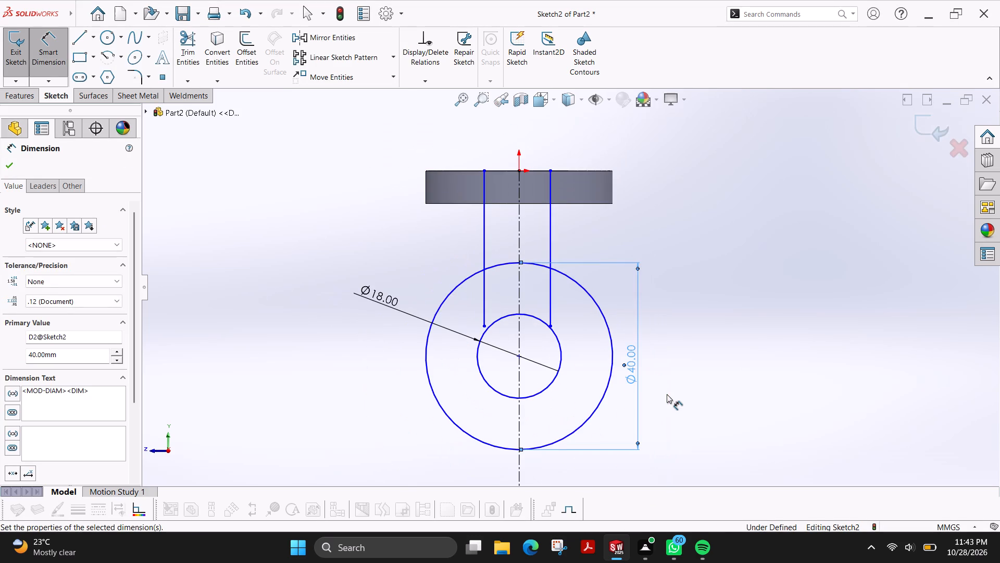
pyautogui.scroll(-1, 595, 310)
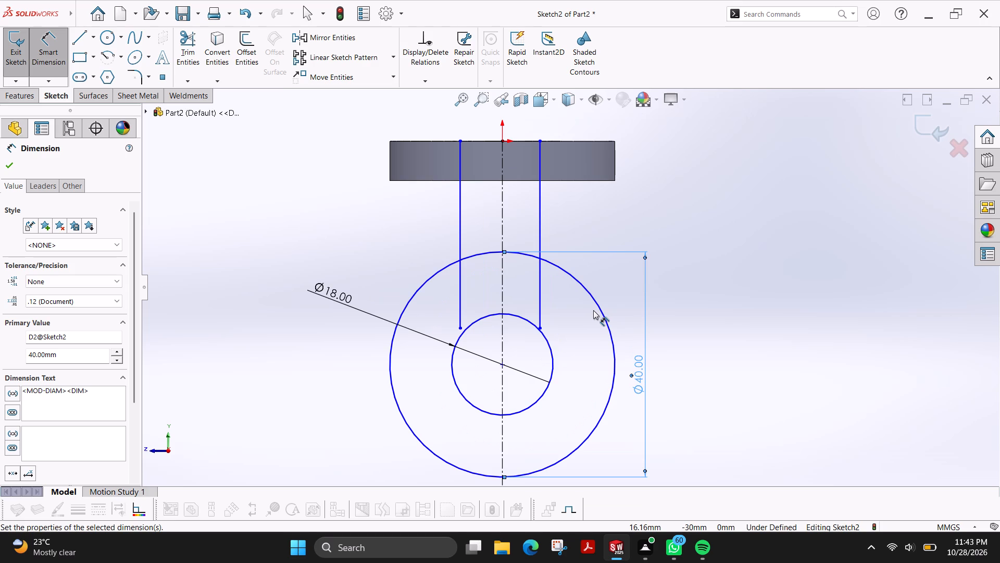
pyautogui.click(502, 365)
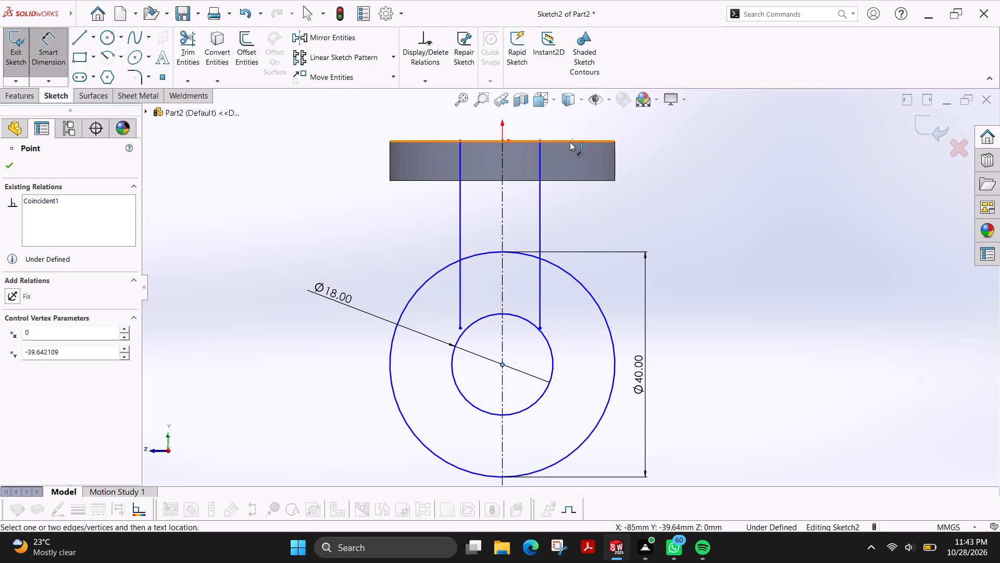
pyautogui.click(570, 142)
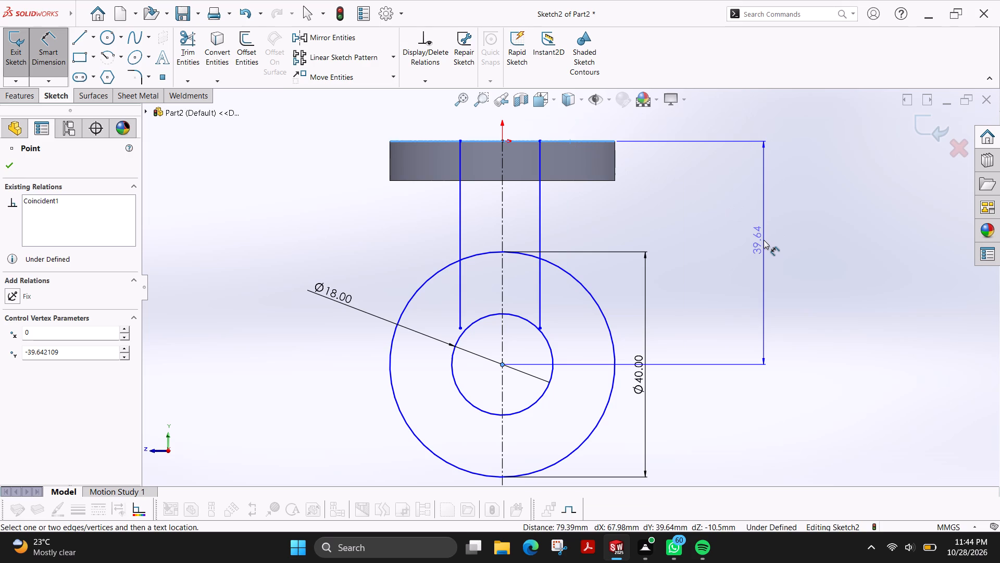
pyautogui.click(764, 240)
pyautogui.write('55')
pyautogui.press('Return')
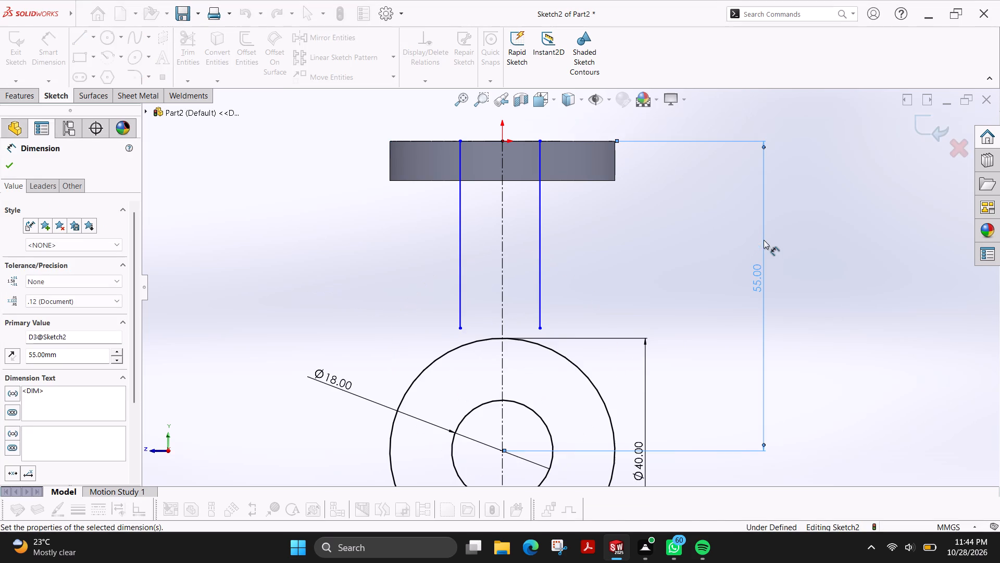
pyautogui.scroll(2, 557, 323)
pyautogui.click(9, 164)
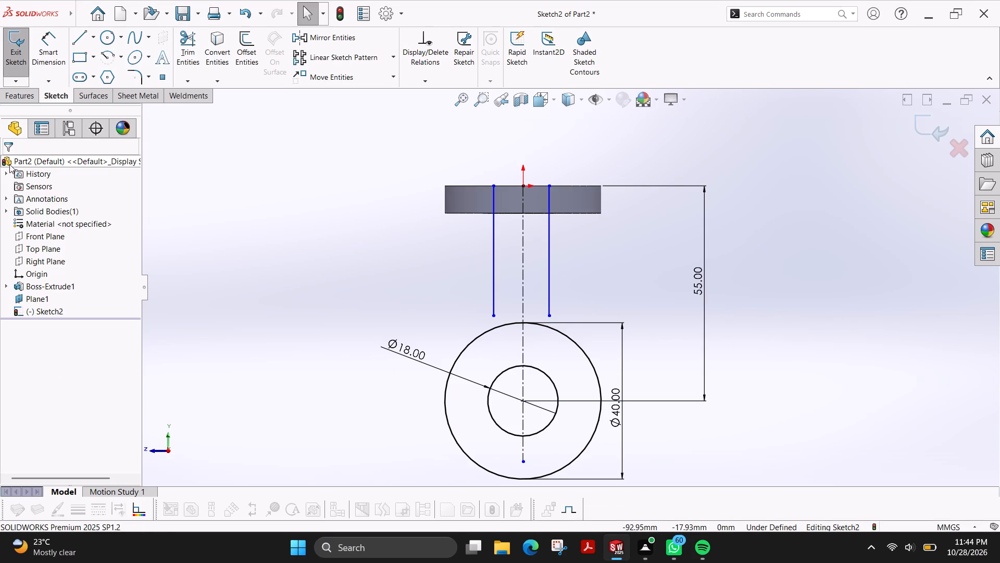
# Stretch the lower ends of both vertical lines down inside the outer circle, stopping above the inner circle.
pyautogui.moveTo(495, 316); pyautogui.dragTo(497, 359)
pyautogui.click(603, 265)
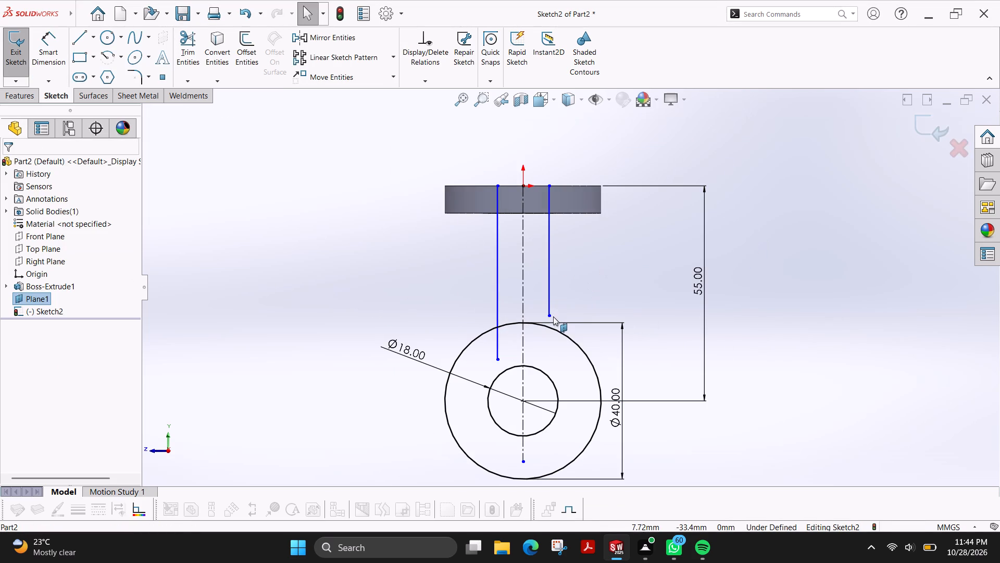
pyautogui.moveTo(552, 316); pyautogui.dragTo(548, 347)
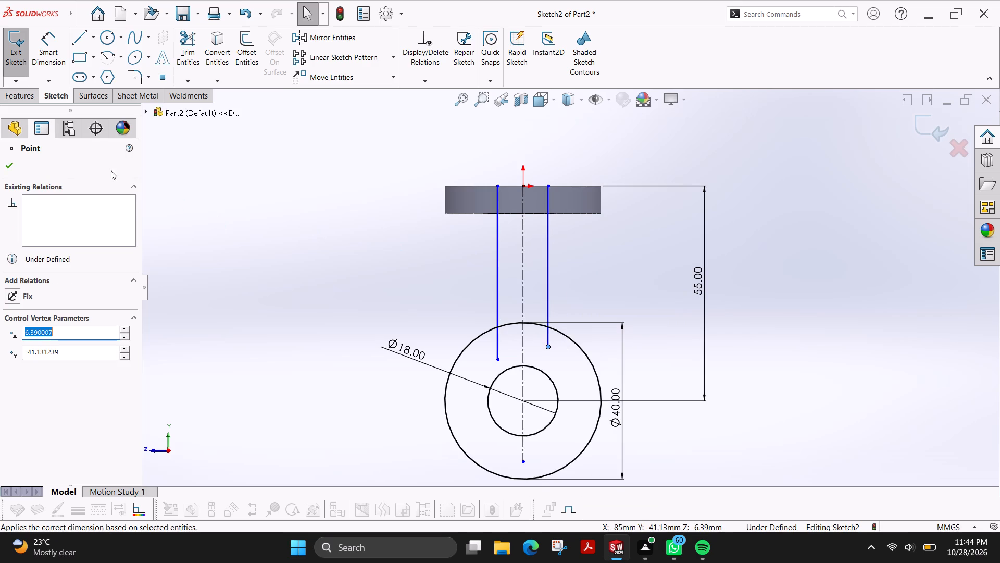
pyautogui.click(8, 169)
# Dimension the distance between the two vertical lines as 21 mm.
pyautogui.scroll(2, 344, 290)
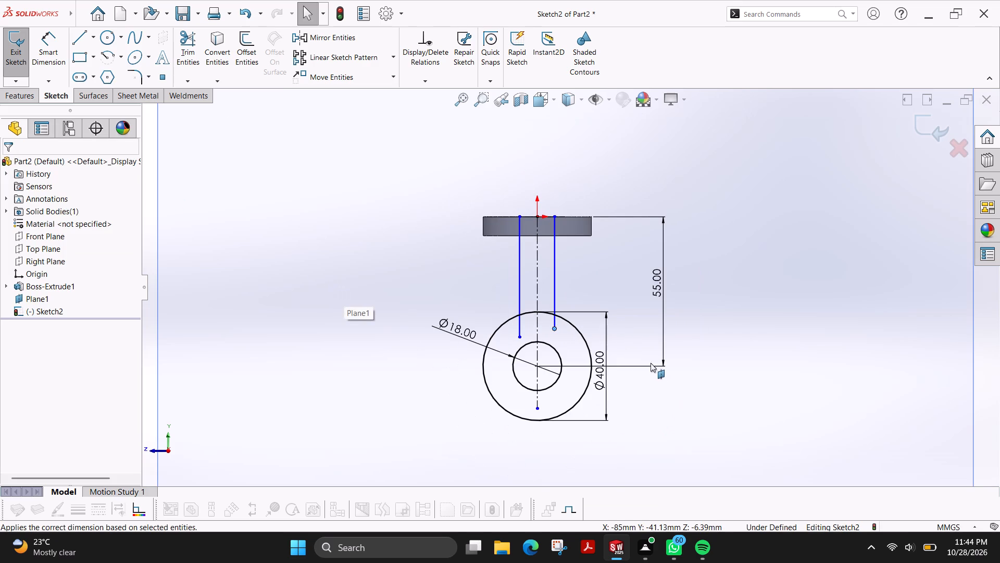
pyautogui.scroll(-1, 607, 318)
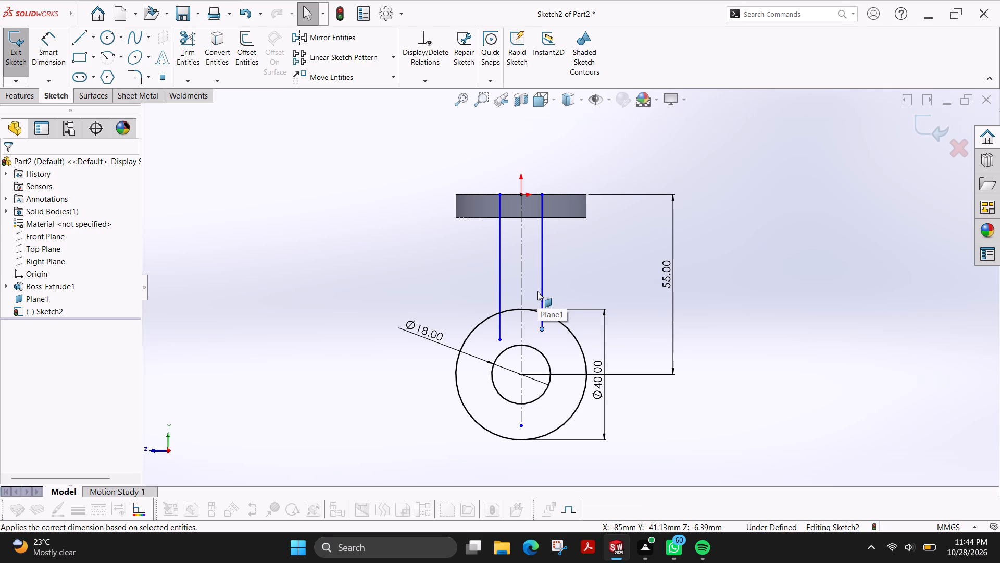
pyautogui.click(49, 53)
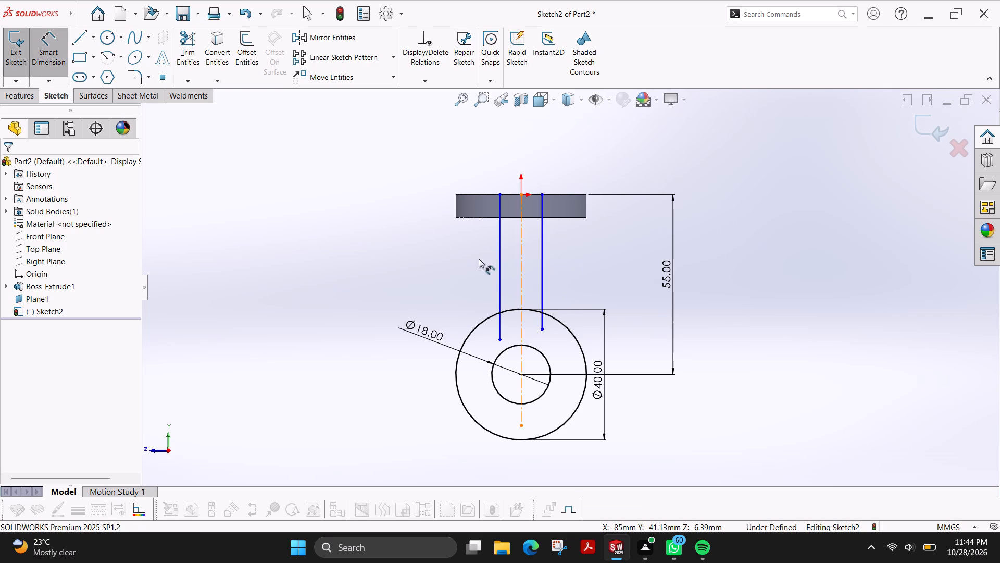
pyautogui.click(499, 263)
pyautogui.click(543, 268)
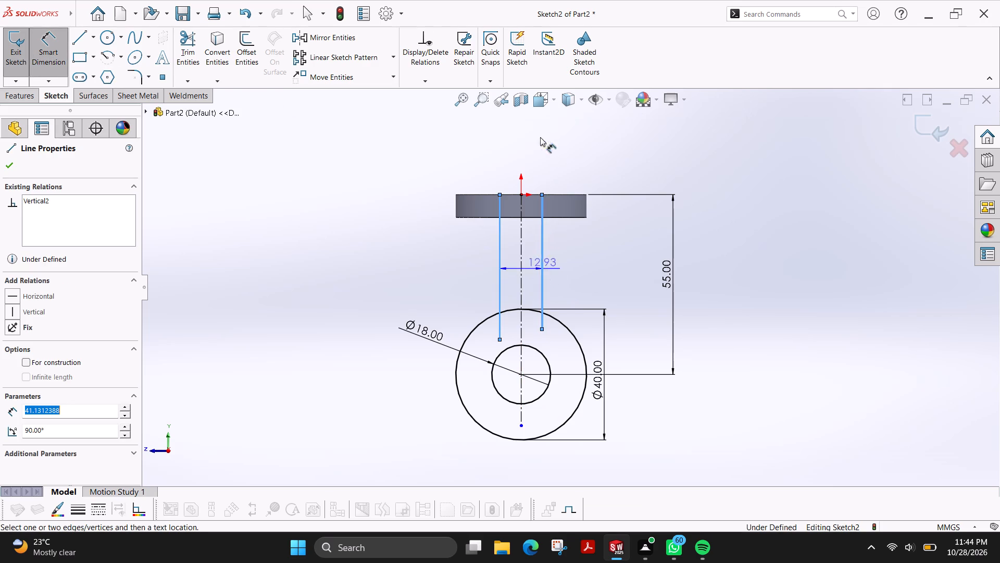
pyautogui.click(523, 133)
pyautogui.write('21')
pyautogui.press('Return')
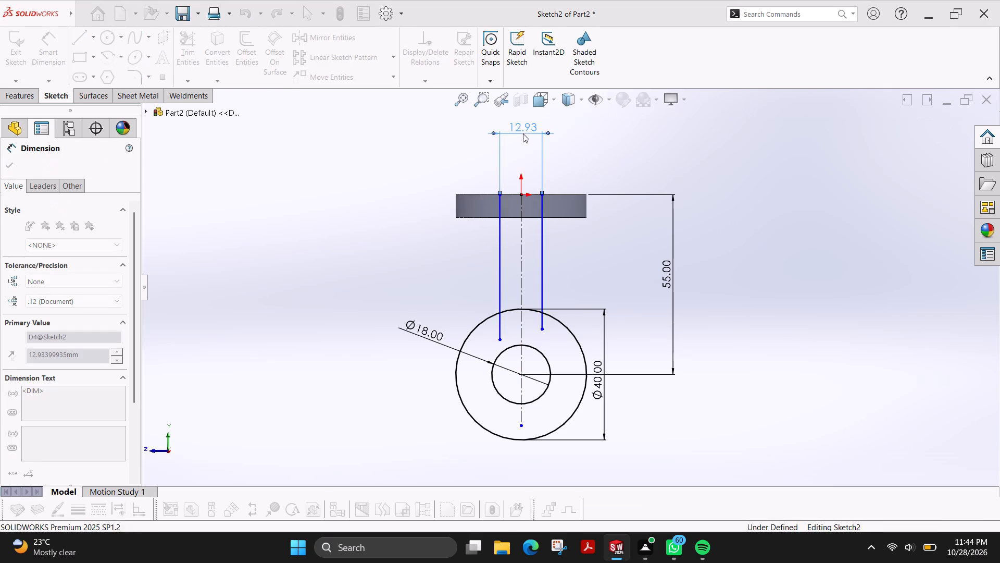
# Dimension the distance from one vertical line to the centreline as 21/2 (10.5 mm).
pyautogui.click(500, 244)
pyautogui.click(519, 257)
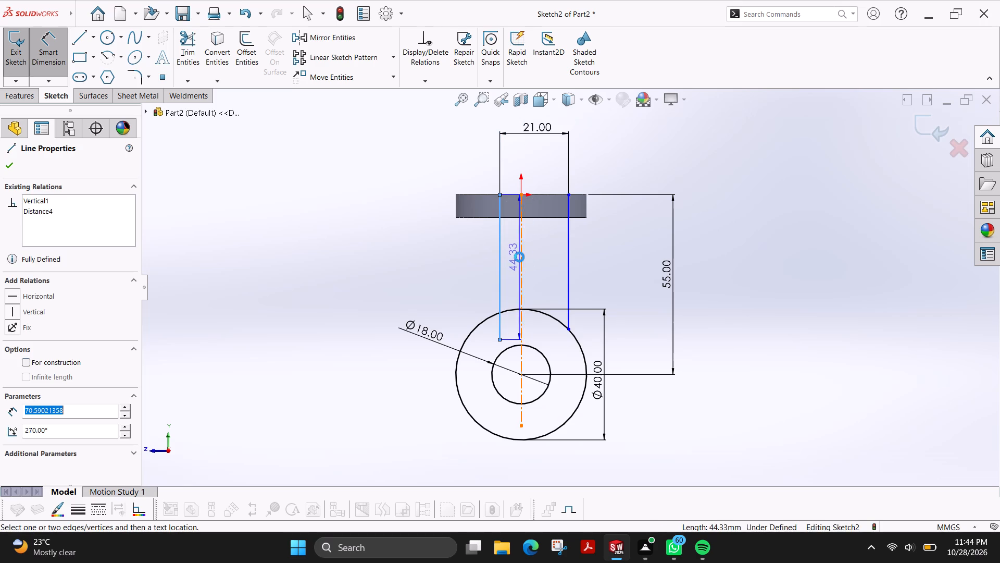
pyautogui.click(360, 162)
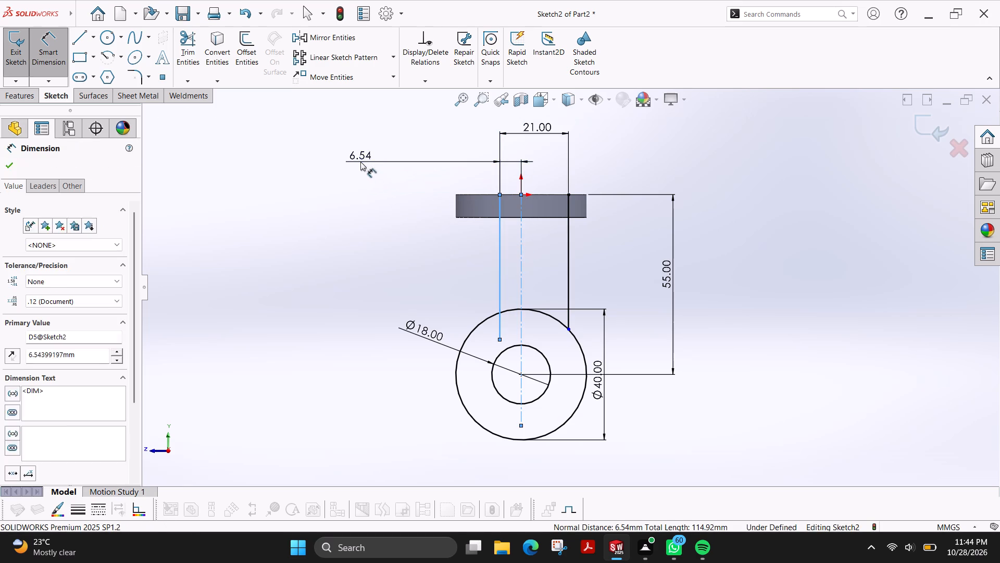
pyautogui.write('21/2')
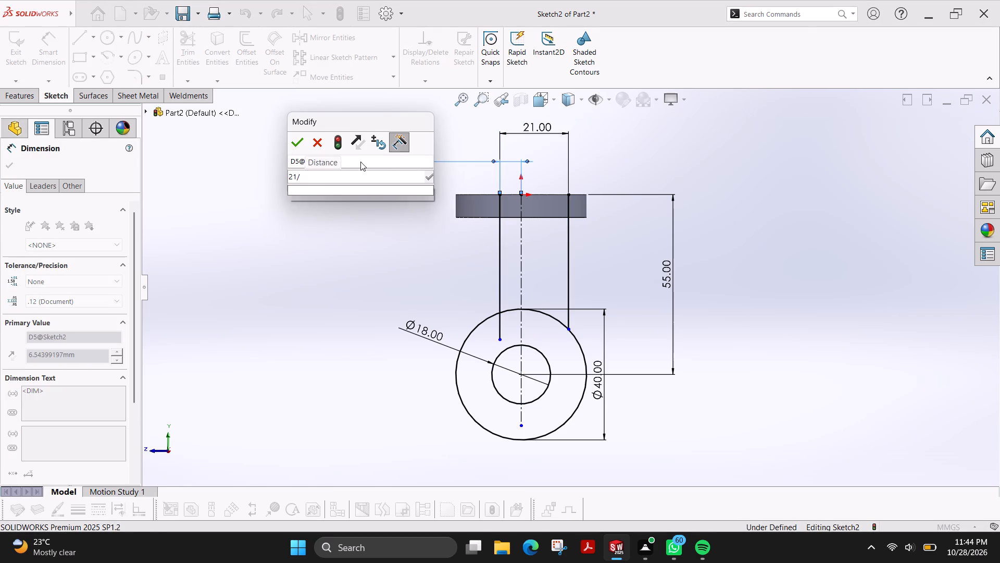
pyautogui.press('Return')
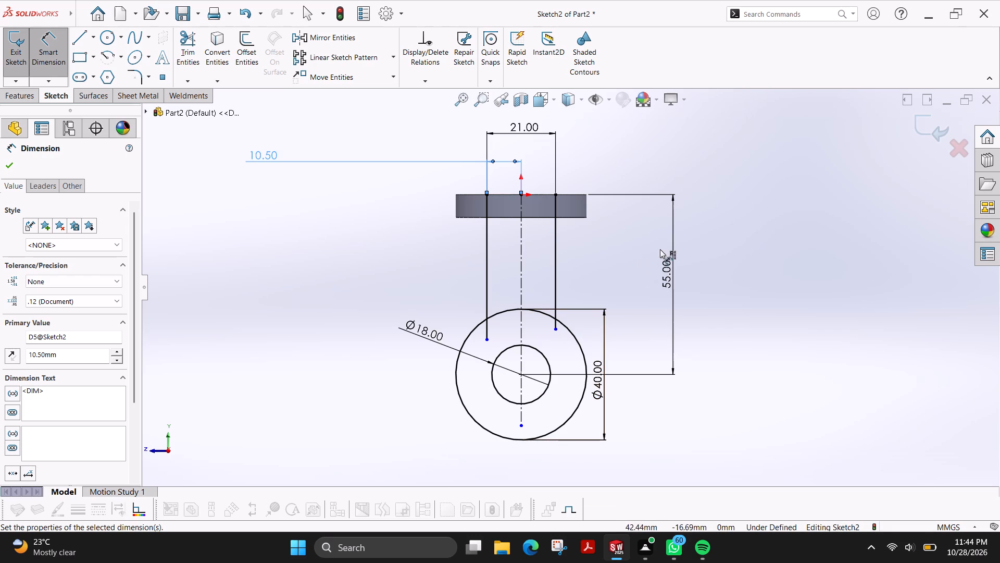
pyautogui.click(8, 165)
# Trim the outer circle's arc between the two vertical lines and the line ends that project inside the circle.
pyautogui.click(189, 58)
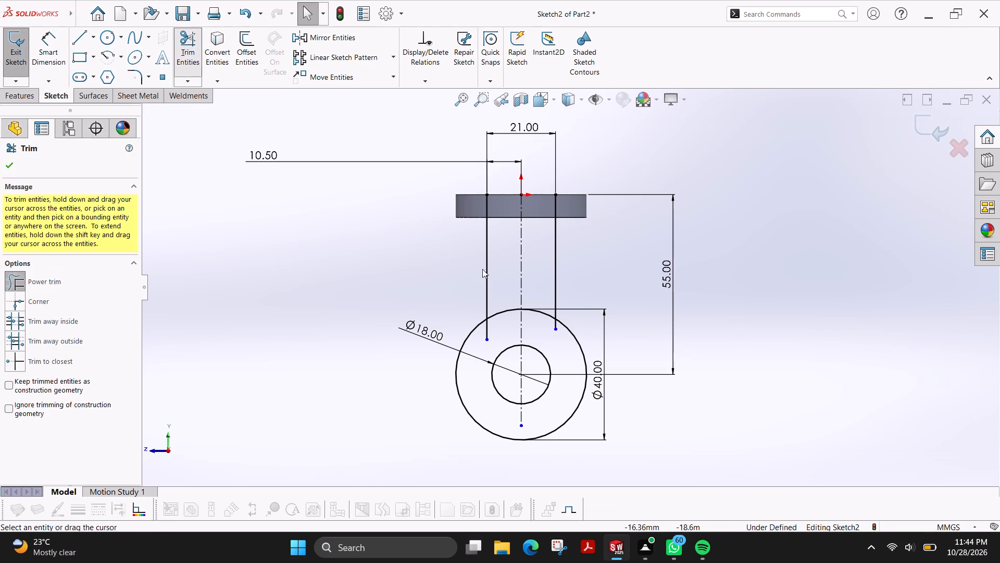
pyautogui.moveTo(507, 293); pyautogui.dragTo(480, 340)
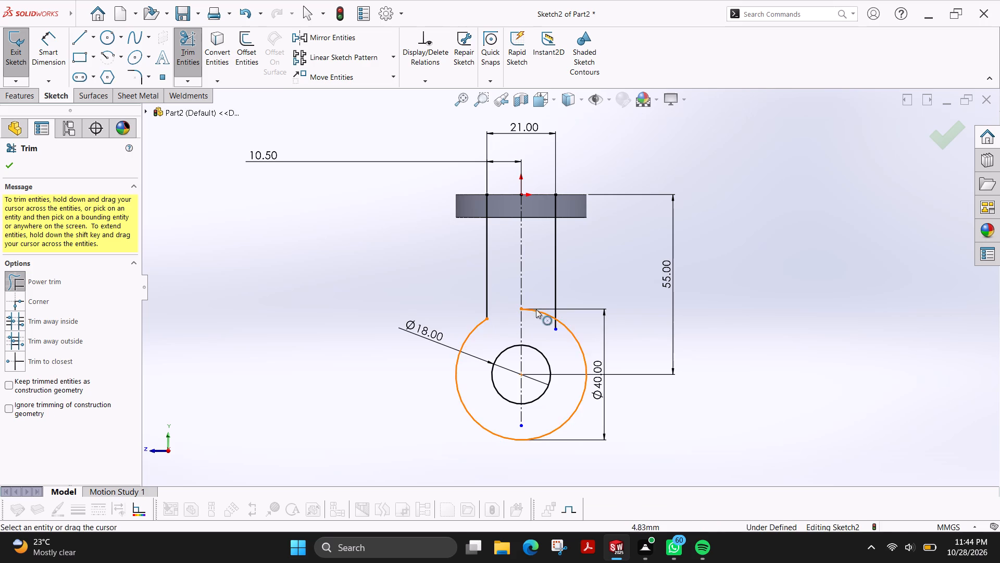
pyautogui.moveTo(536, 289); pyautogui.dragTo(556, 329)
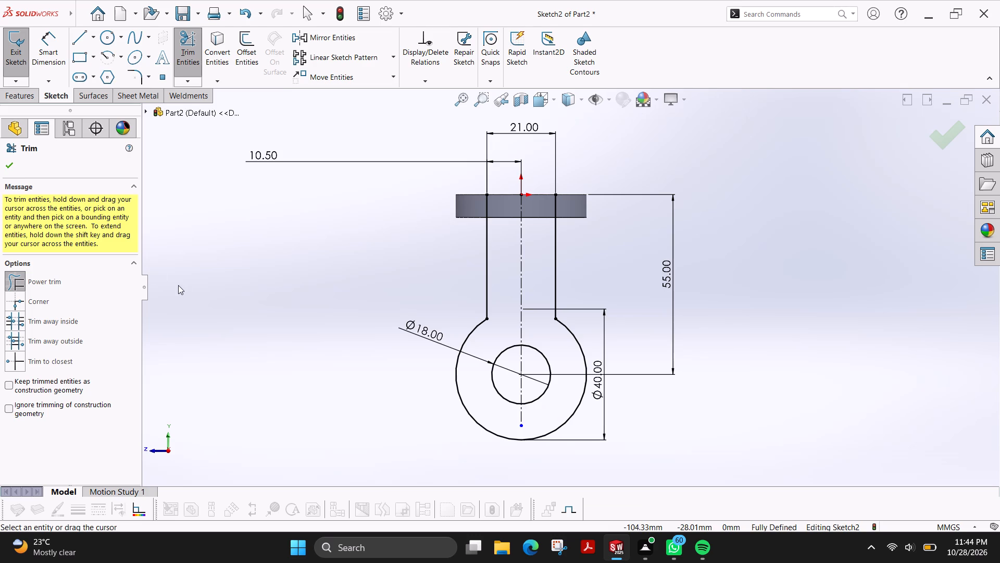
pyautogui.click(8, 165)
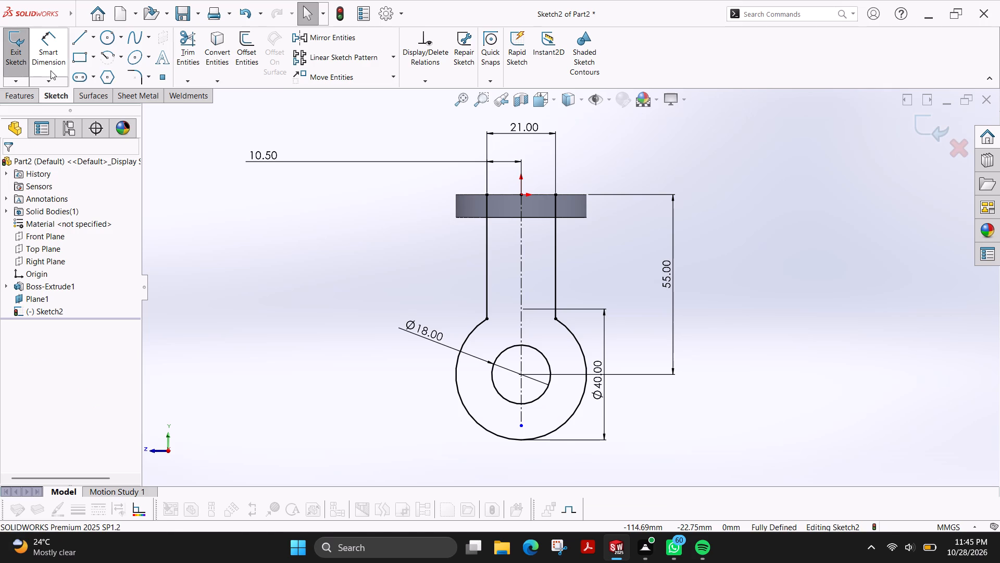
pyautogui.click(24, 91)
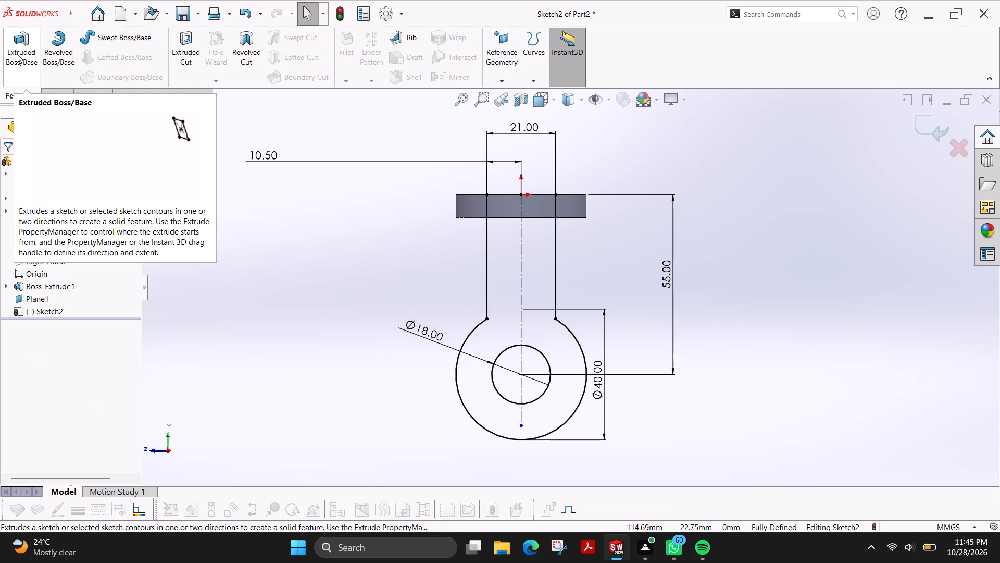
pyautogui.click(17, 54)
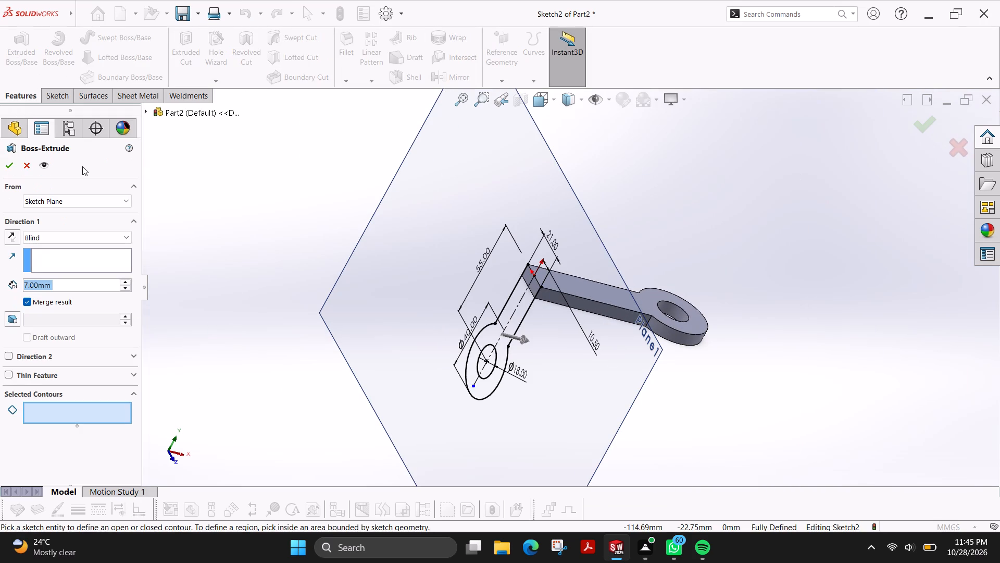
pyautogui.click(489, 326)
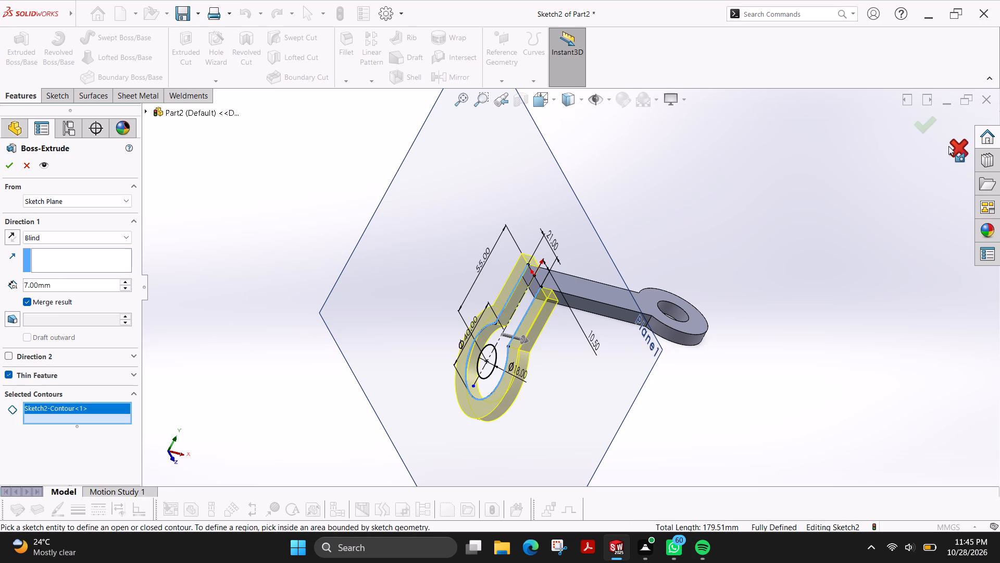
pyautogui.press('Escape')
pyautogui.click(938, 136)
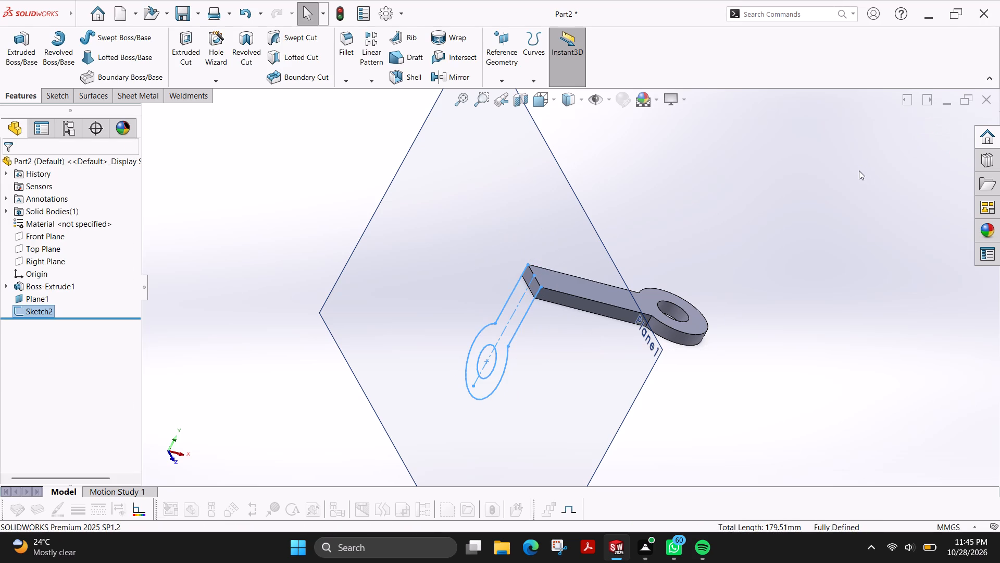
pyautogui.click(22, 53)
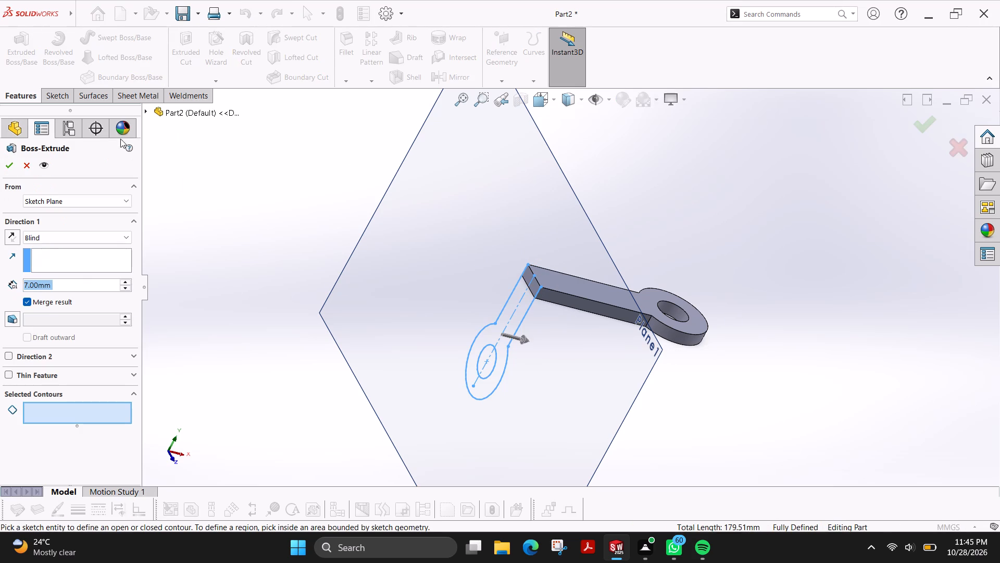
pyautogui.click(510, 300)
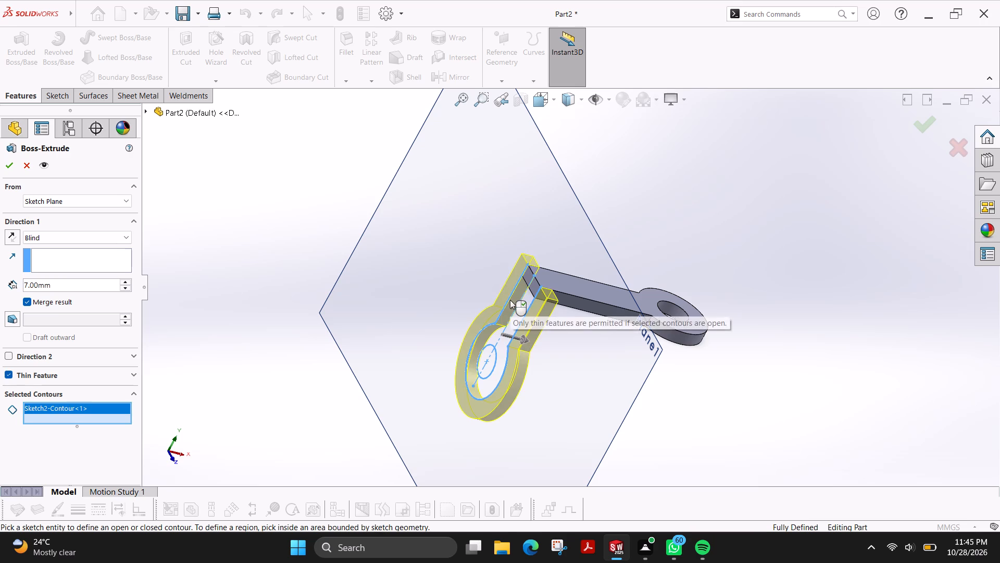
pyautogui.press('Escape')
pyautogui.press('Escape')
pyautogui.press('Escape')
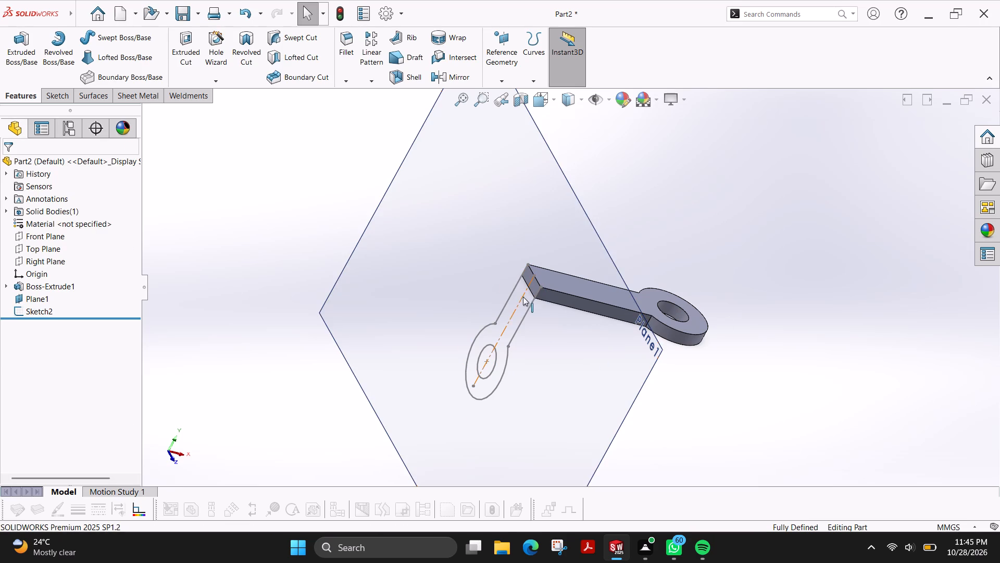
# Reopen the second arm's sketch and close its profile with a horizontal line joining the top ends of the two vertical lines.
pyautogui.click(504, 369)
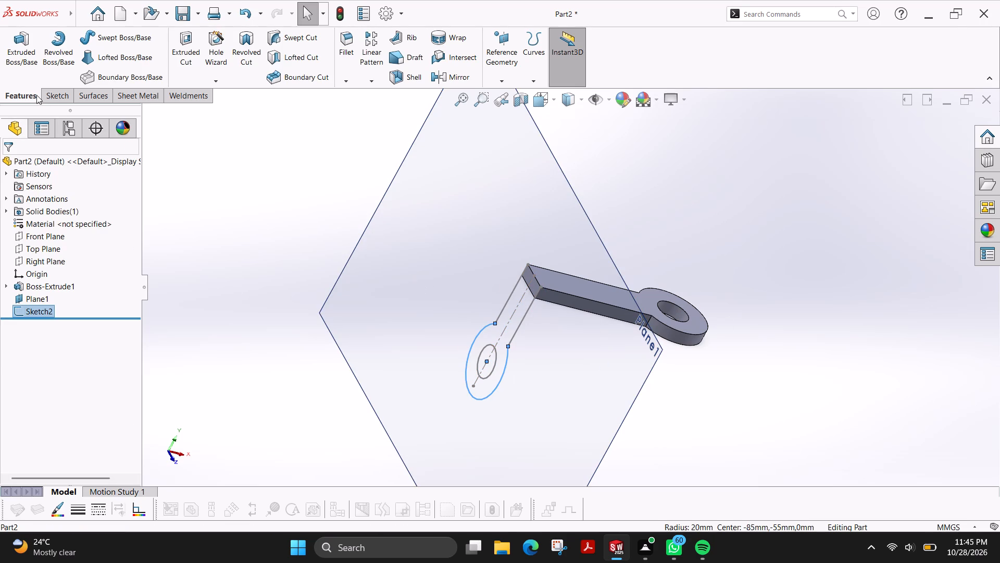
pyautogui.click(48, 97)
pyautogui.click(8, 54)
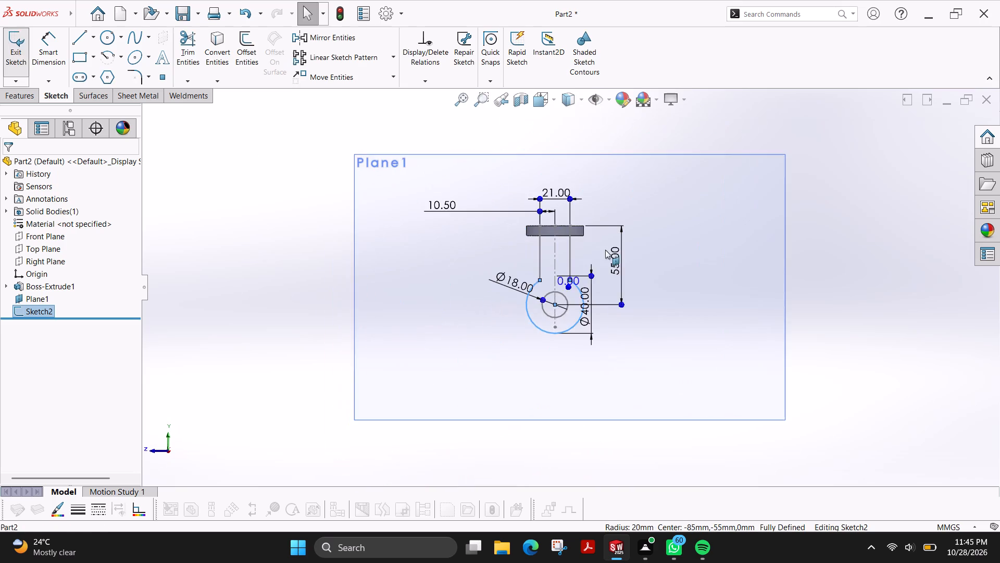
pyautogui.scroll(-5, 612, 250)
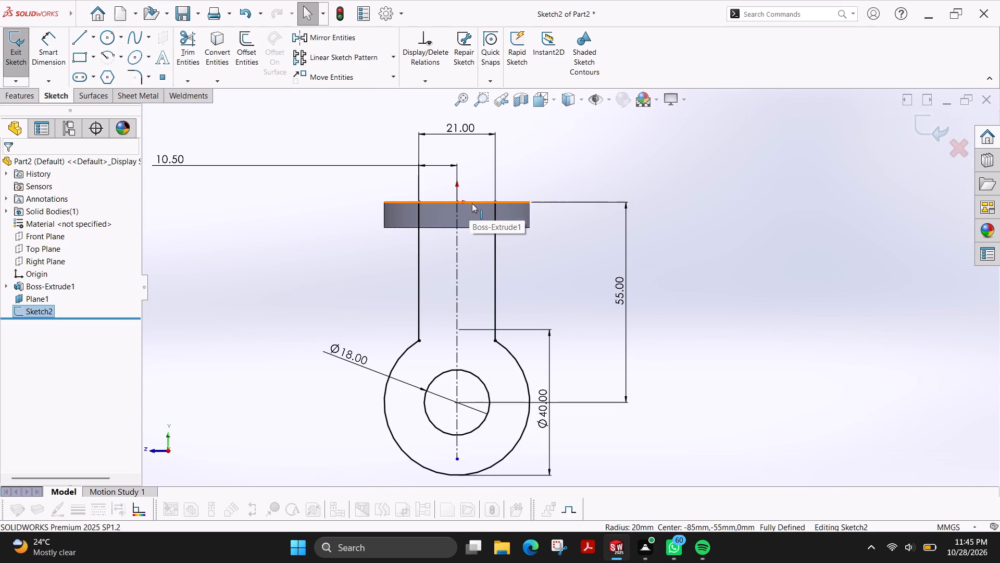
pyautogui.scroll(-9, 451, 220)
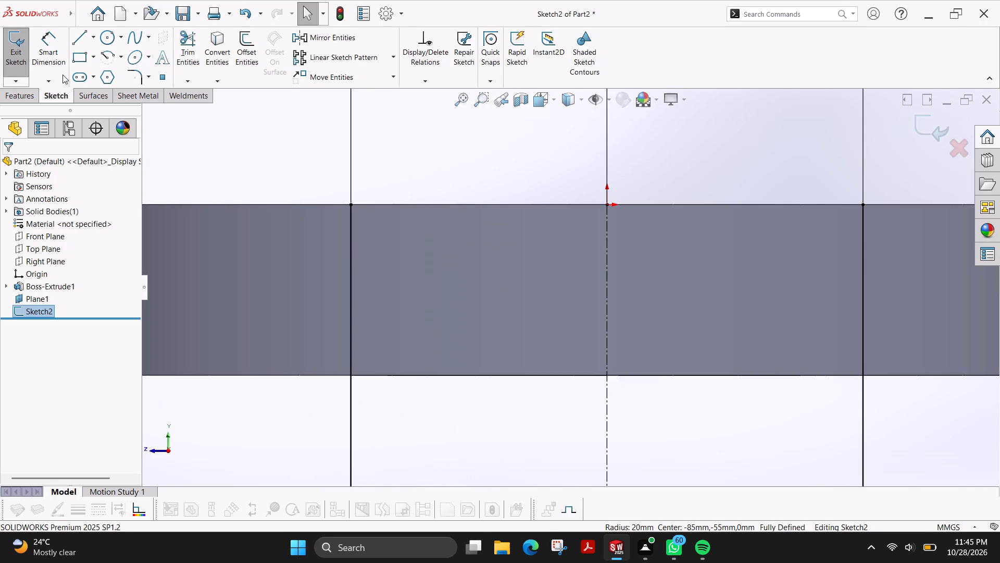
pyautogui.click(80, 40)
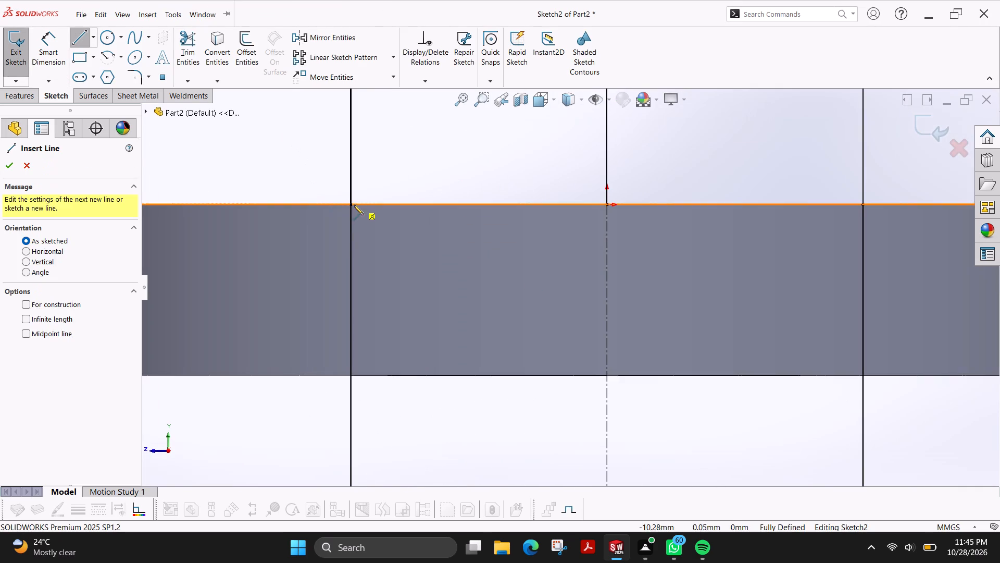
pyautogui.click(351, 206)
pyautogui.scroll(2, 749, 207)
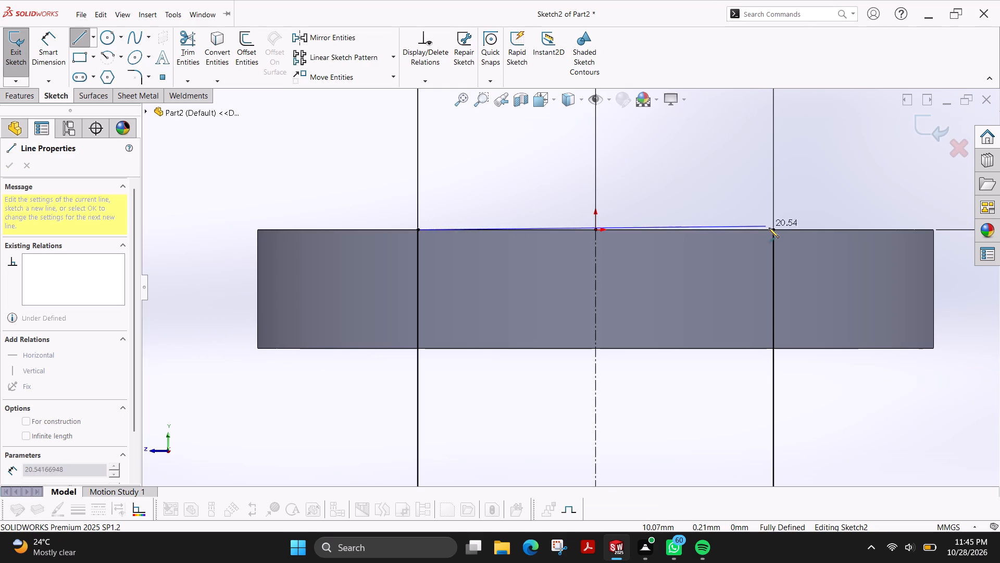
pyautogui.click(773, 230)
pyautogui.press('Escape')
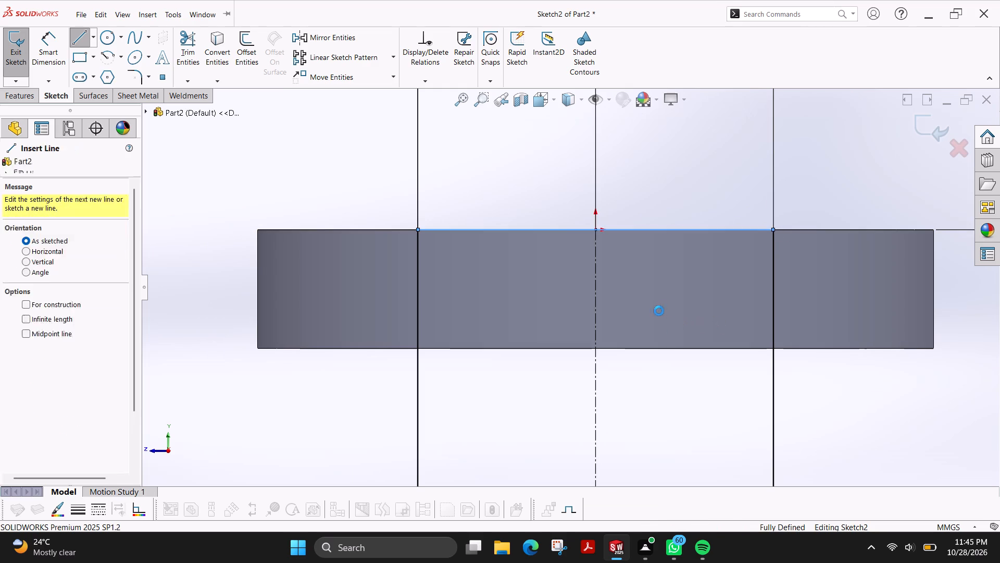
# Extrude the closed ring-ended profile 7 mm blind from the sketch plane, merged with the first arm.
pyautogui.scroll(9, 658, 310)
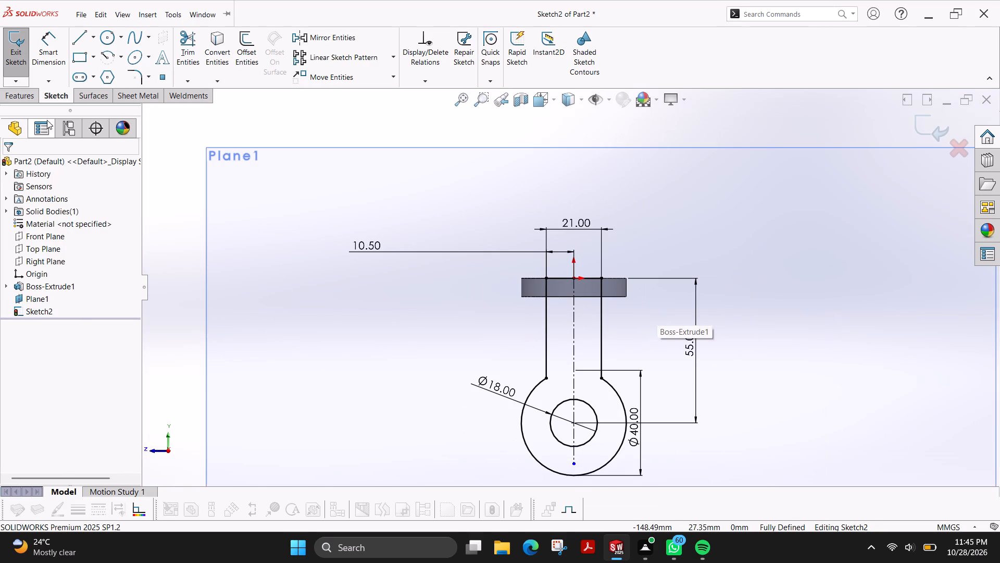
pyautogui.click(29, 97)
pyautogui.click(11, 32)
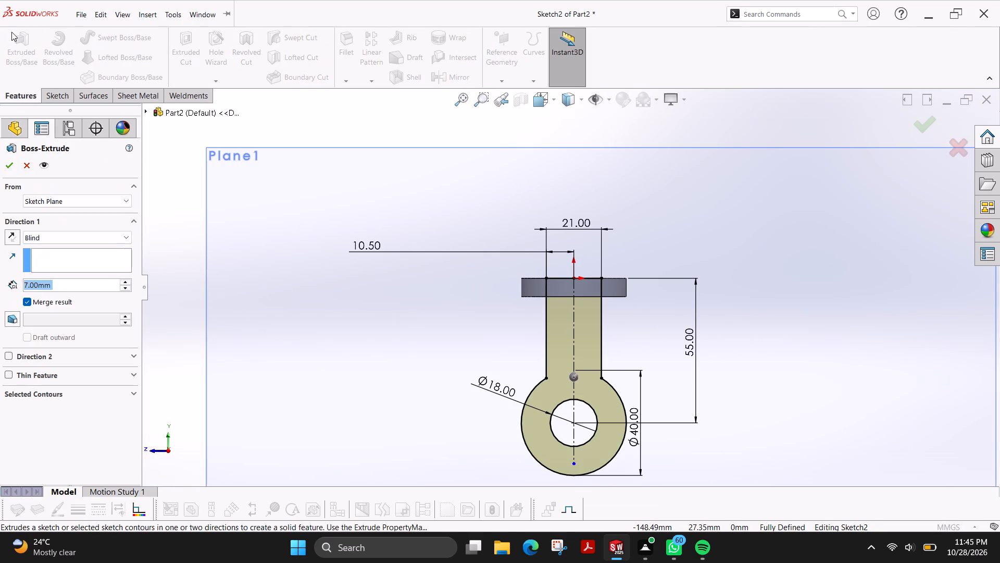
pyautogui.scroll(1, 404, 272)
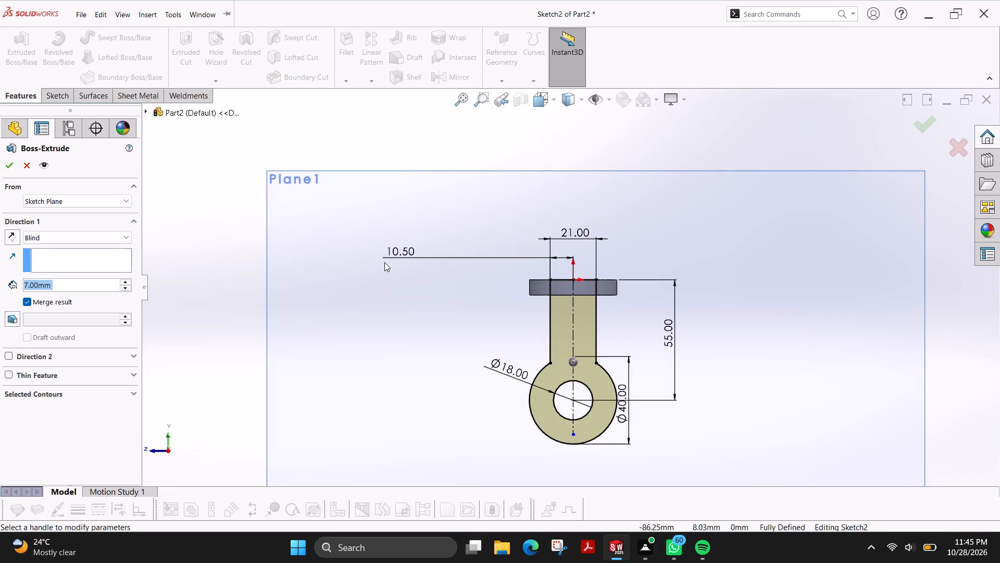
pyautogui.keyDown('ctrl'); pyautogui.keyDown('shift'); pyautogui.moveTo(390, 262); pyautogui.dragTo(467, 282, button='middle'); pyautogui.keyUp('shift'); pyautogui.keyUp('ctrl')
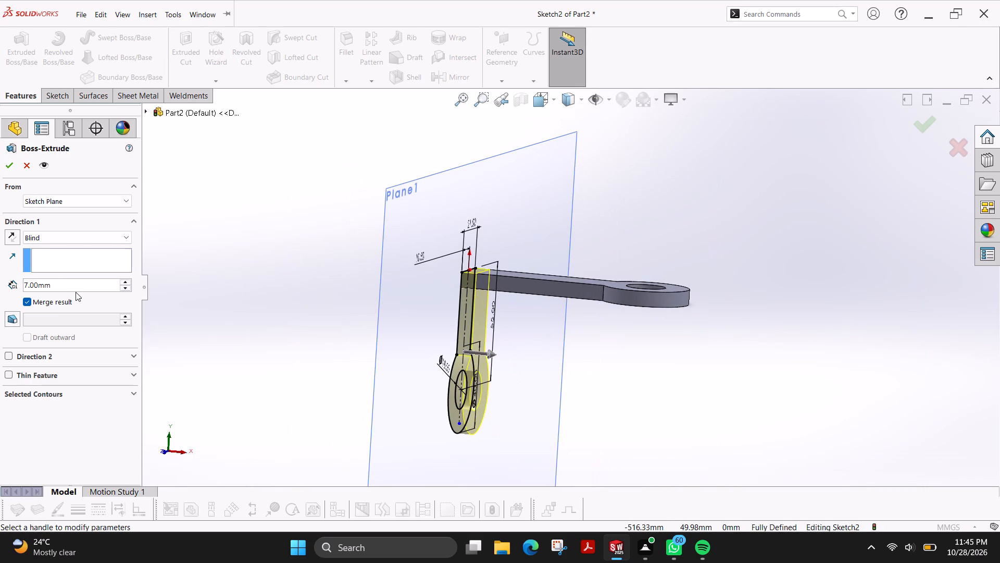
pyautogui.click(4, 163)
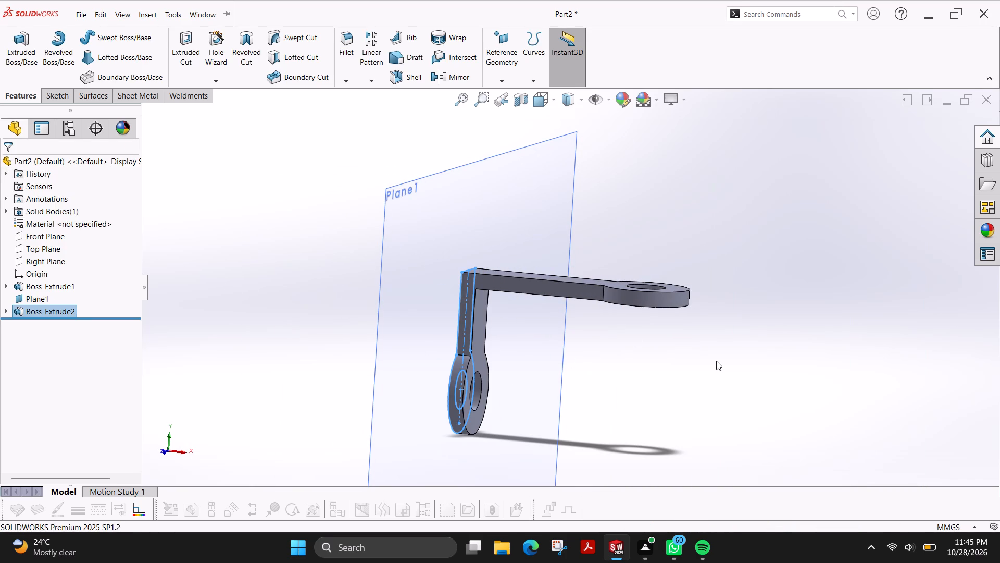
pyautogui.press('Escape')
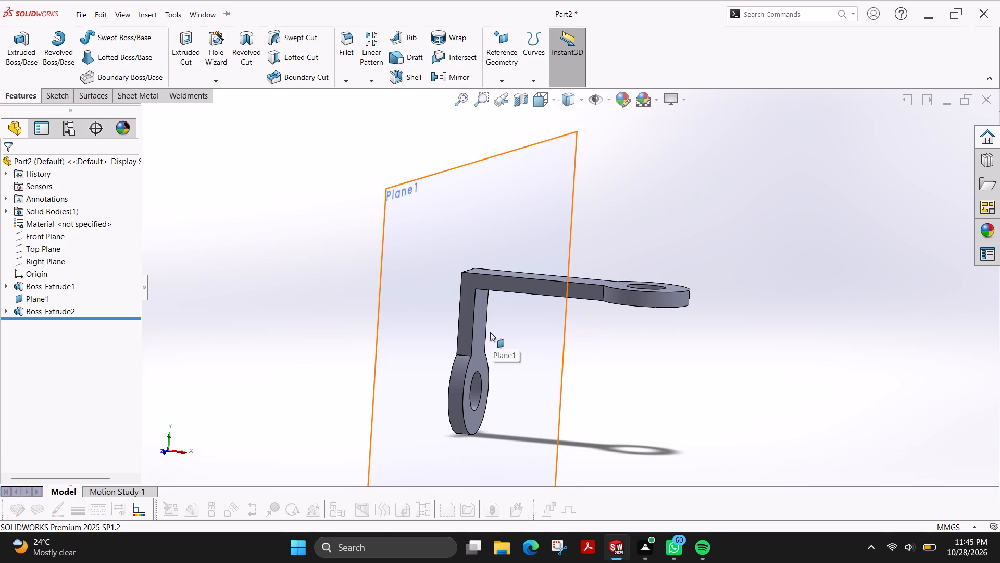
# Fillet the four edges where the straight arms meet their ring ends with a 5 mm radius.
pyautogui.scroll(-4, 490, 332)
pyautogui.click(343, 56)
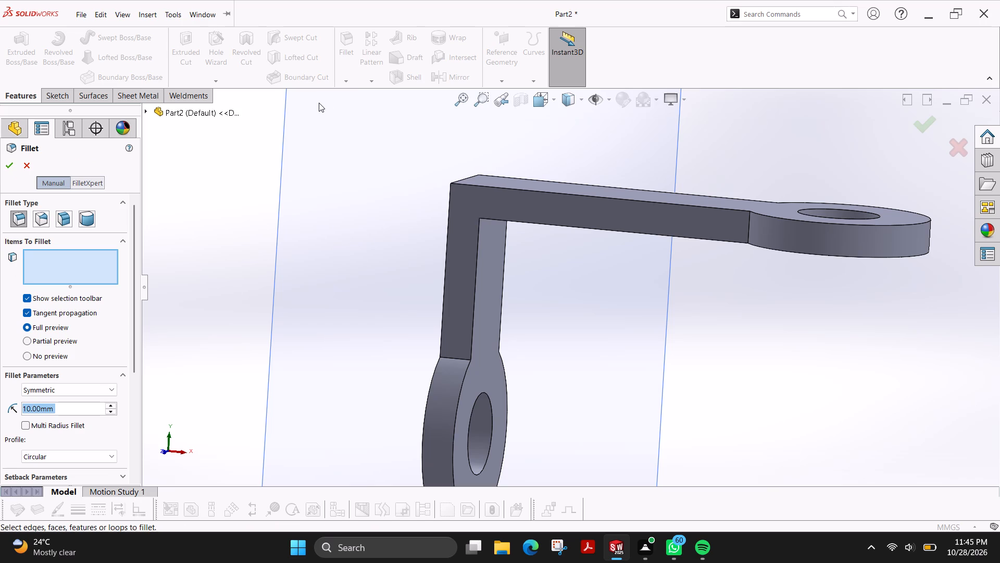
pyautogui.press('5')
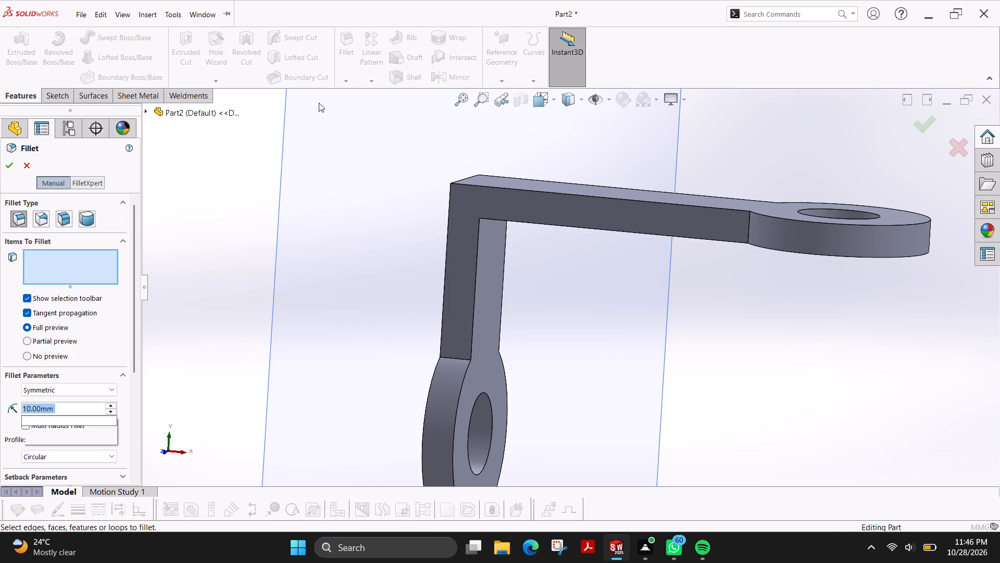
pyautogui.press('Return')
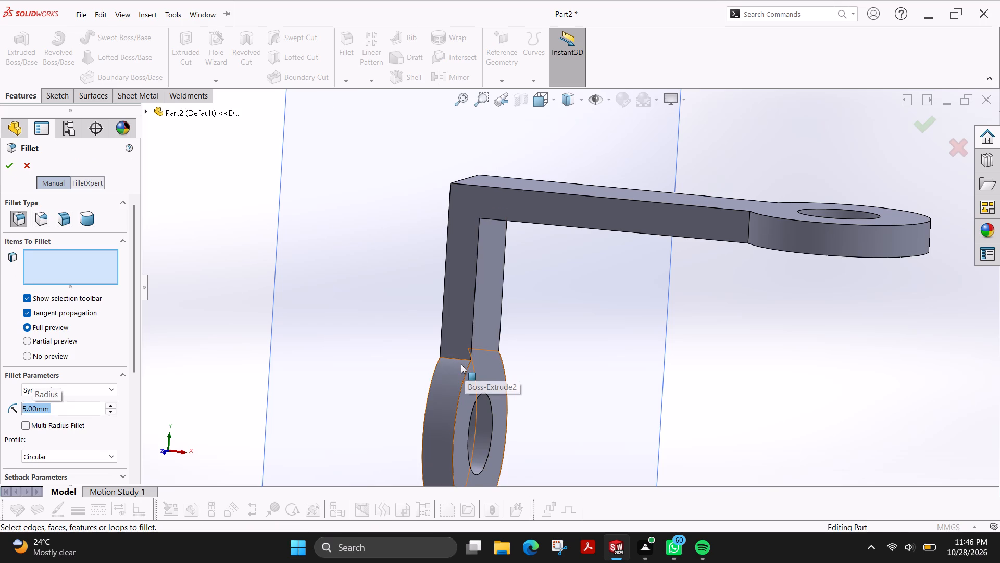
pyautogui.click(460, 359)
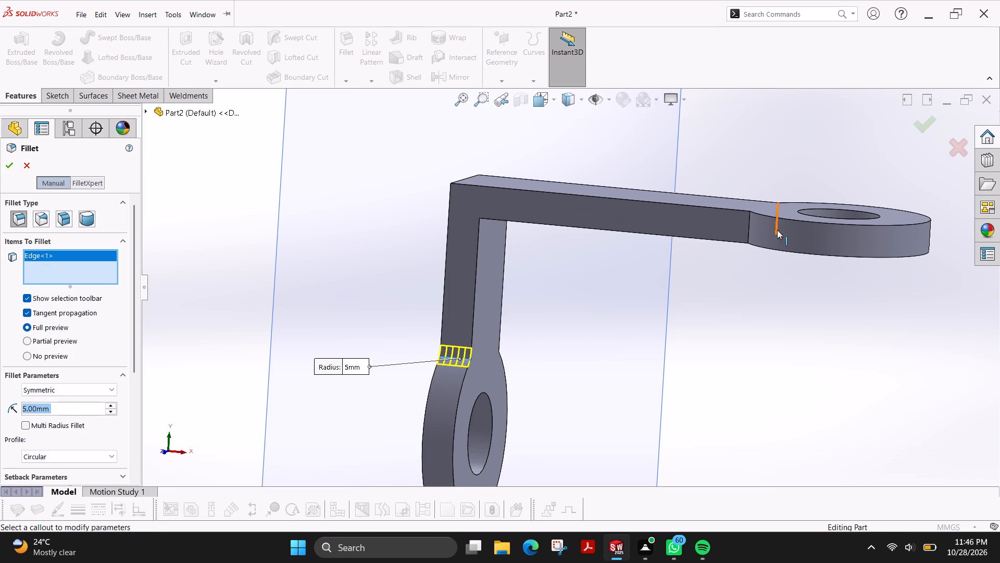
pyautogui.click(748, 229)
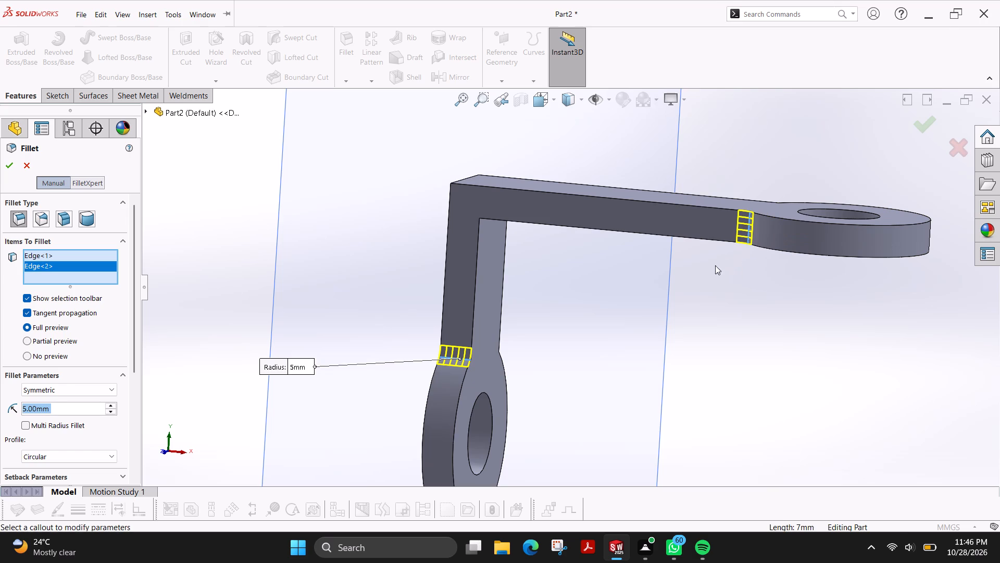
pyautogui.keyDown('ctrl'); pyautogui.keyDown('shift'); pyautogui.moveTo(675, 300); pyautogui.dragTo(619, 300, button='middle'); pyautogui.keyUp('shift'); pyautogui.keyUp('ctrl')
pyautogui.keyDown('ctrl'); pyautogui.keyDown('shift'); pyautogui.middleClick(608, 300); pyautogui.keyUp('shift'); pyautogui.keyUp('ctrl')
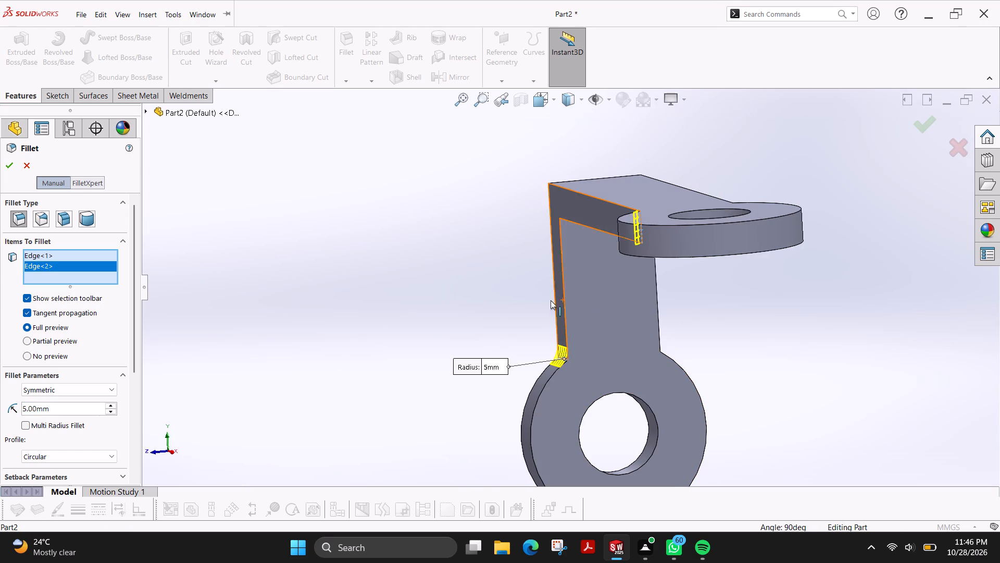
pyautogui.keyDown('ctrl'); pyautogui.moveTo(713, 285); pyautogui.dragTo(634, 286, button='middle'); pyautogui.keyUp('ctrl')
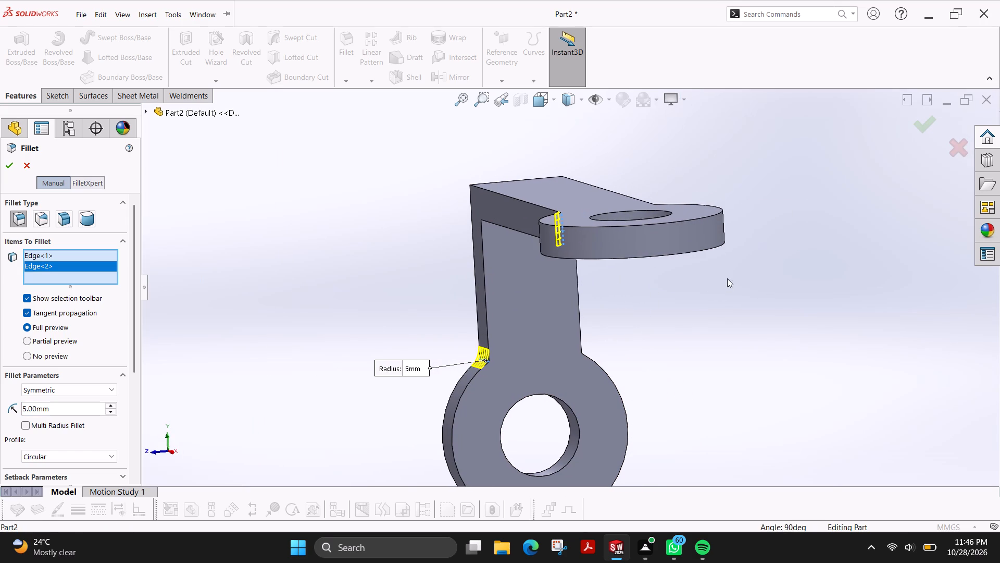
pyautogui.keyDown('ctrl'); pyautogui.keyDown('shift'); pyautogui.moveTo(724, 276); pyautogui.dragTo(657, 275, button='middle'); pyautogui.keyUp('shift'); pyautogui.keyUp('ctrl')
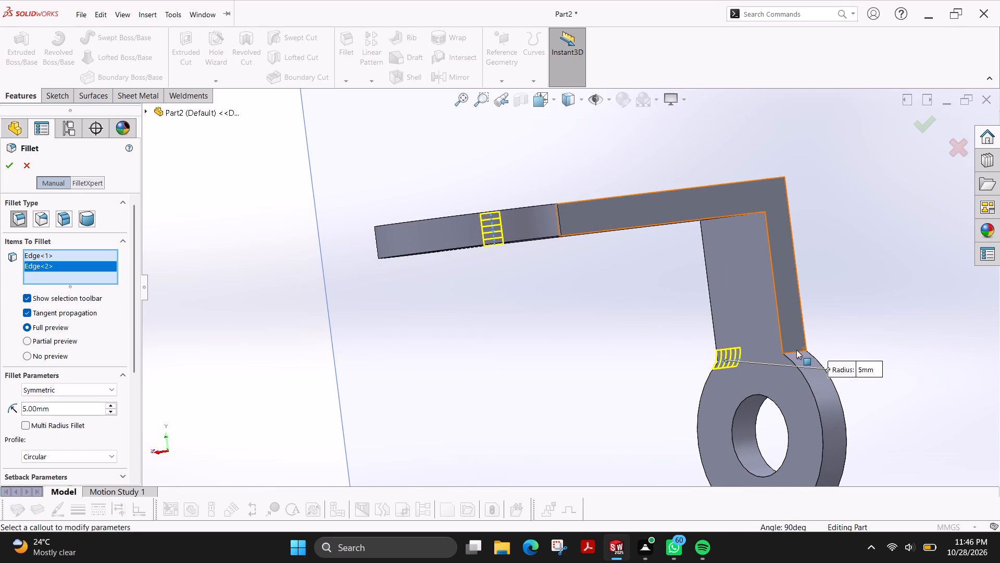
pyautogui.click(797, 351)
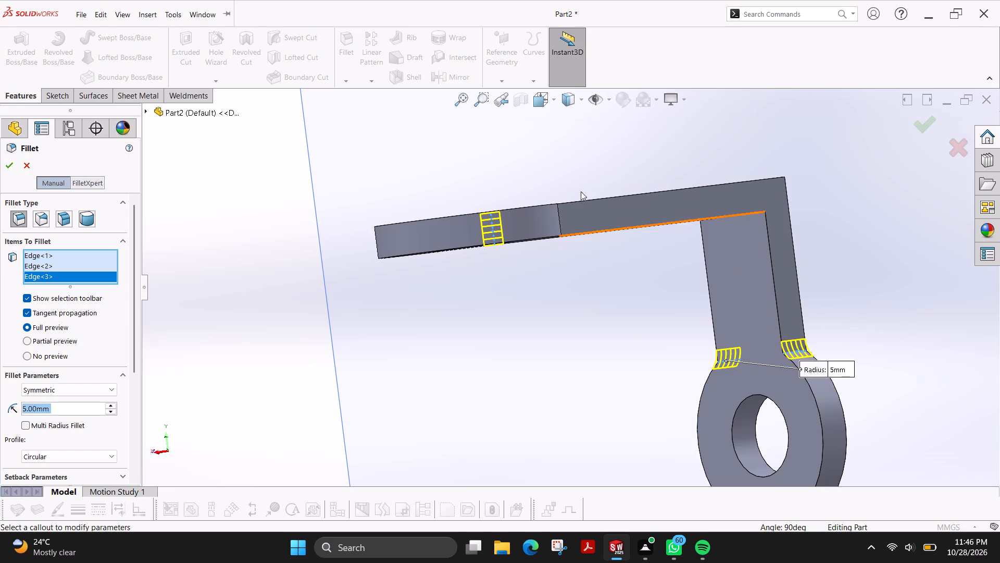
pyautogui.click(558, 222)
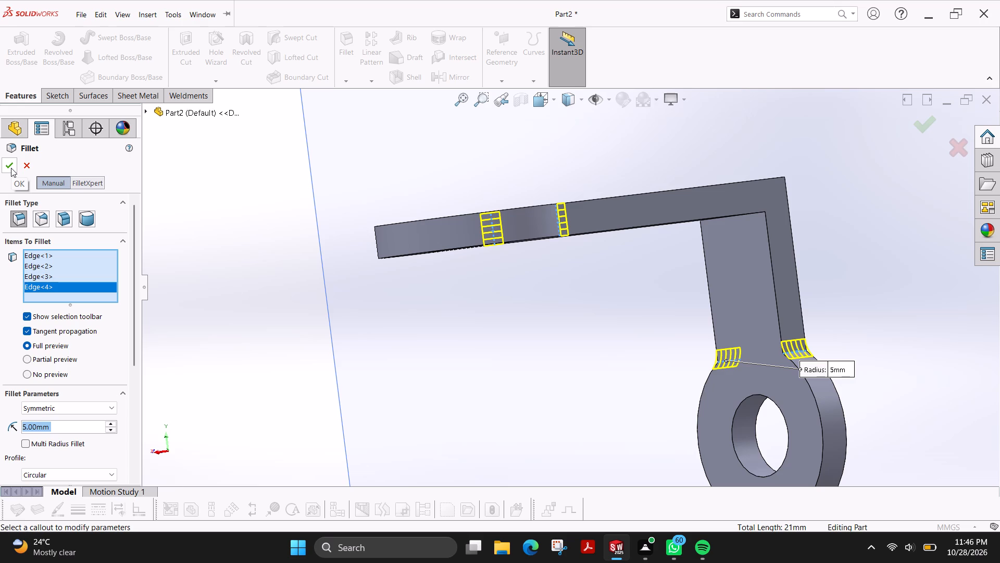
pyautogui.click(11, 168)
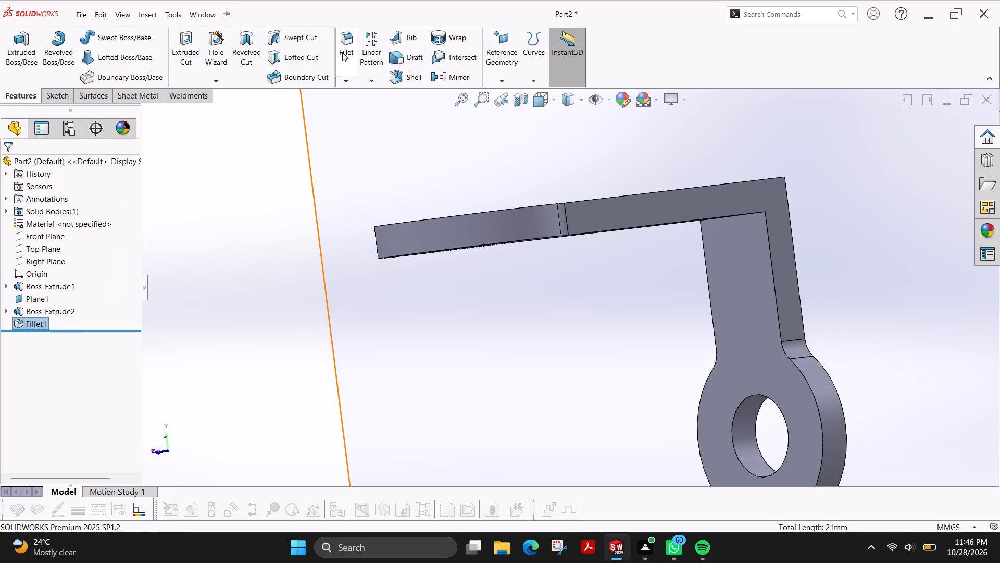
# Fillet the outer corner edge where the two arms meet with a 14 mm radius.
pyautogui.click(342, 52)
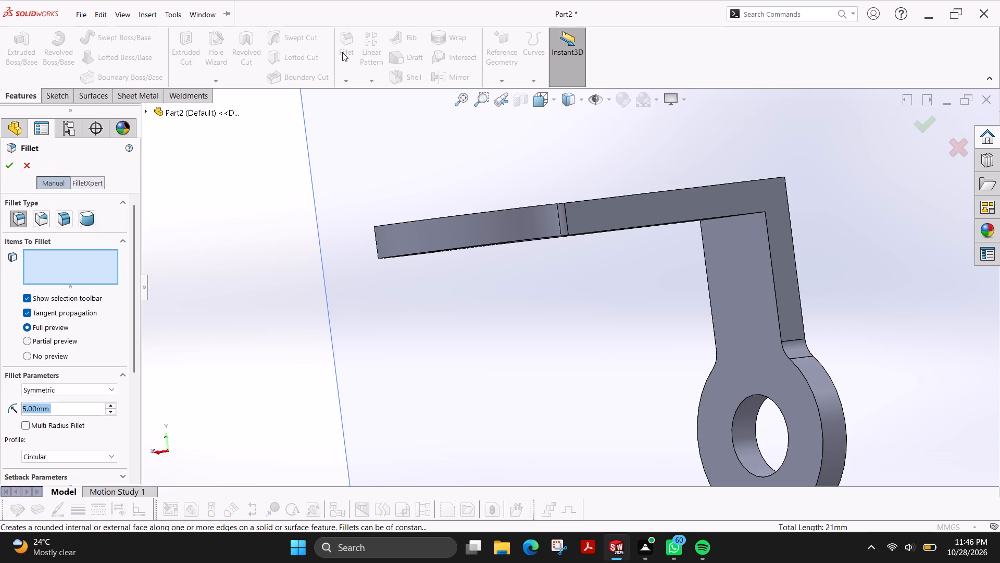
pyautogui.write('14')
pyautogui.press('Return')
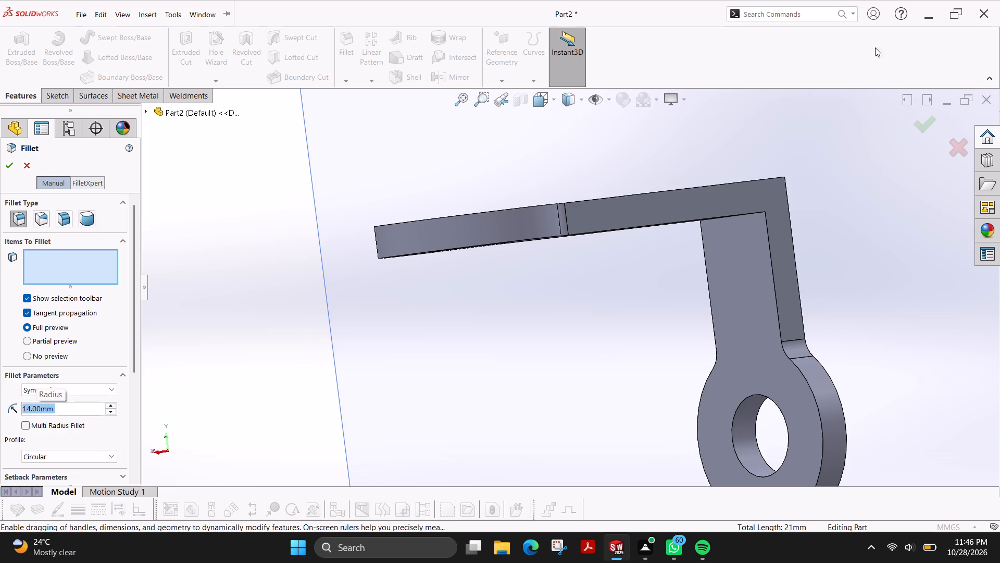
pyautogui.keyDown('shift'); pyautogui.moveTo(824, 203); pyautogui.dragTo(764, 230, button='middle'); pyautogui.keyUp('shift')
pyautogui.keyDown('shift'); pyautogui.middleClick(764, 230); pyautogui.keyUp('shift')
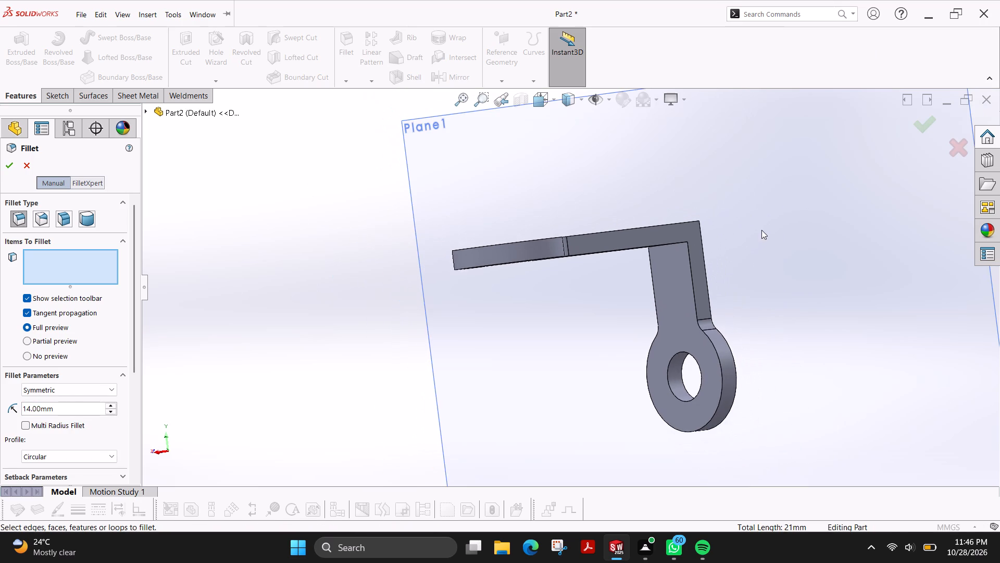
pyautogui.keyDown('shift'); pyautogui.moveTo(754, 230); pyautogui.dragTo(773, 259, button='middle'); pyautogui.keyUp('shift')
pyautogui.keyDown('shift'); pyautogui.moveTo(765, 258); pyautogui.dragTo(727, 219, button='middle'); pyautogui.keyUp('shift')
pyautogui.keyDown('ctrl'); pyautogui.moveTo(781, 226); pyautogui.dragTo(765, 231, button='middle'); pyautogui.keyUp('ctrl')
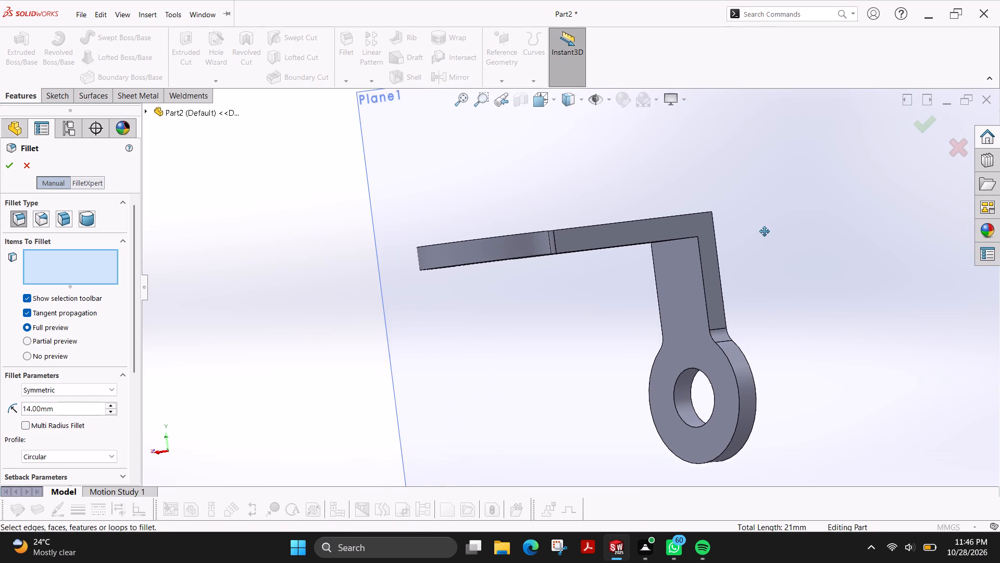
pyautogui.keyDown('ctrl'); pyautogui.moveTo(765, 231); pyautogui.dragTo(754, 234, button='middle'); pyautogui.keyUp('ctrl')
pyautogui.keyDown('ctrl'); pyautogui.keyDown('shift'); pyautogui.moveTo(787, 210); pyautogui.dragTo(696, 276, button='middle'); pyautogui.keyUp('shift'); pyautogui.keyUp('ctrl')
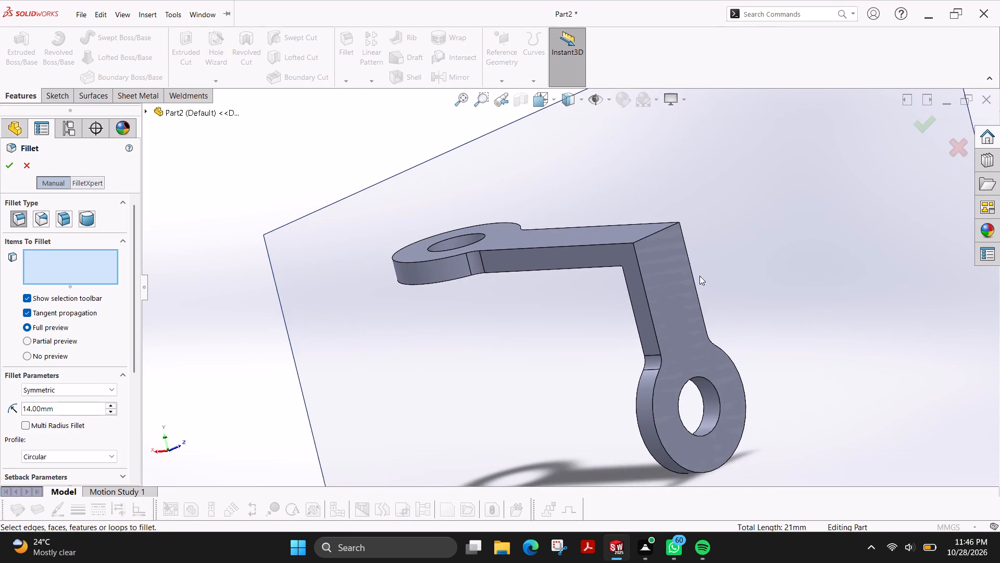
pyautogui.click(650, 234)
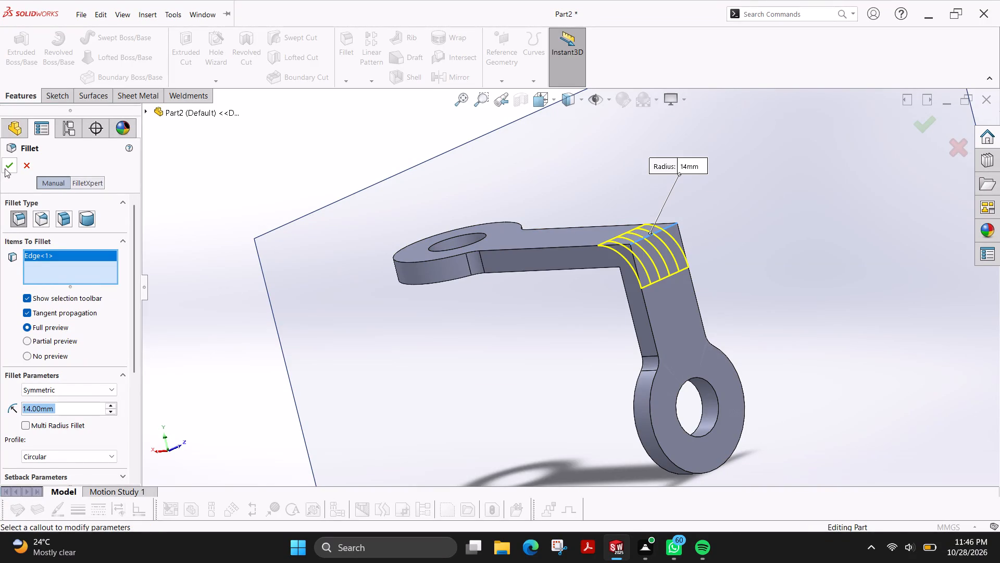
pyautogui.click(5, 168)
# Fillet the inner corner edge between the two arms with a 7 mm radius.
pyautogui.click(348, 50)
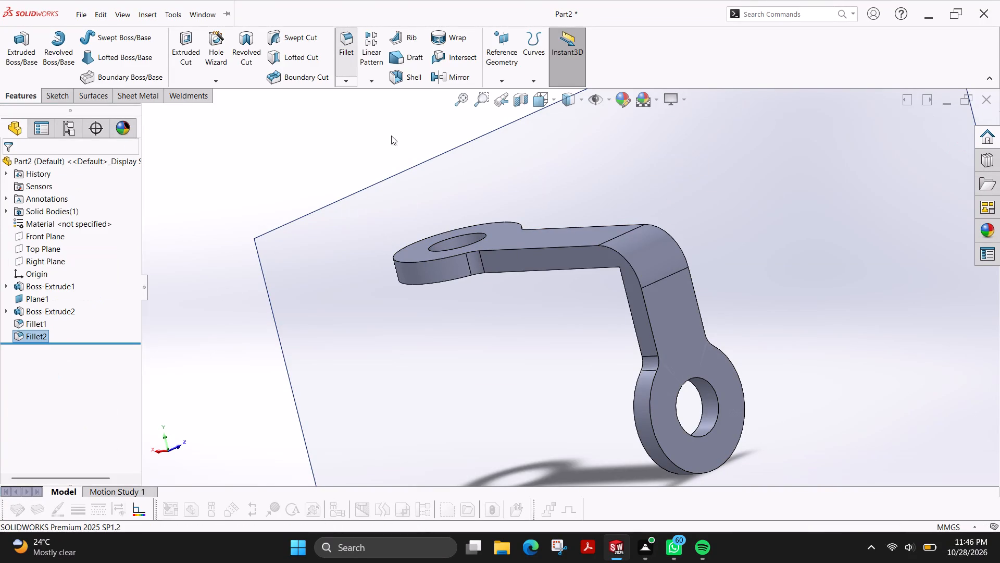
pyautogui.keyDown('ctrl'); pyautogui.keyDown('shift'); pyautogui.moveTo(360, 265); pyautogui.dragTo(404, 213, button='middle'); pyautogui.keyUp('shift'); pyautogui.keyUp('ctrl')
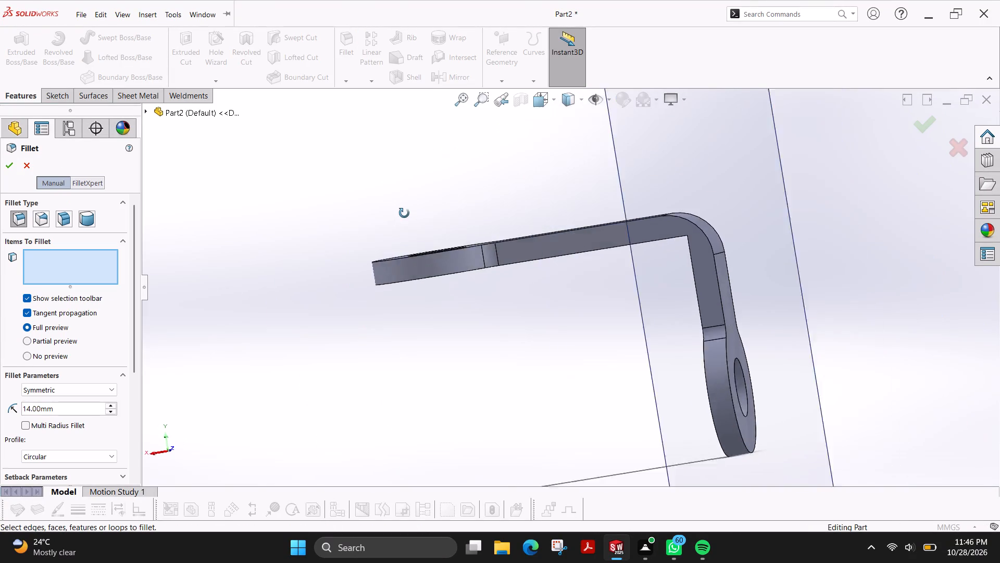
pyautogui.keyDown('ctrl'); pyautogui.keyDown('shift'); pyautogui.moveTo(404, 213); pyautogui.dragTo(470, 204, button='middle'); pyautogui.keyUp('shift'); pyautogui.keyUp('ctrl')
pyautogui.click(74, 406)
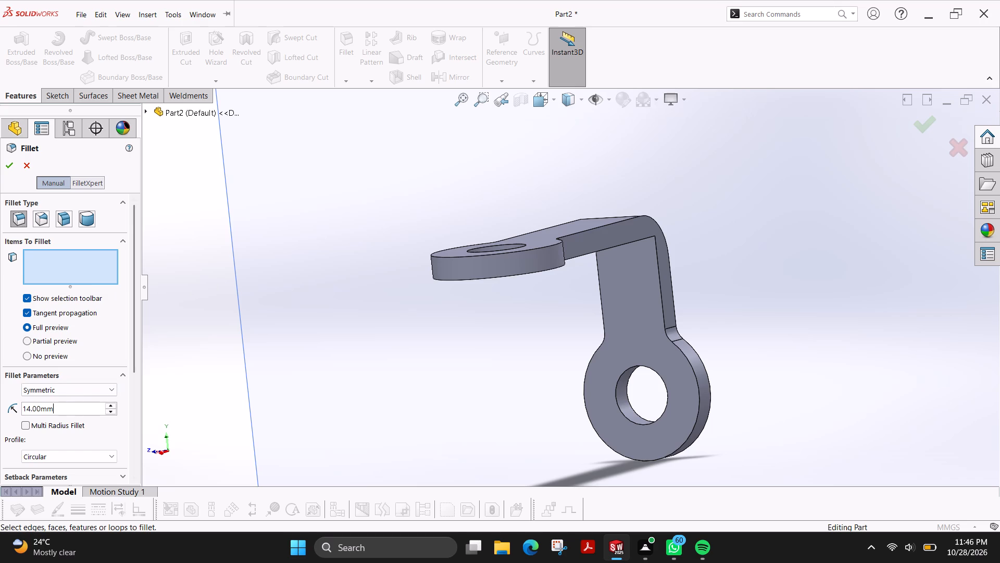
pyautogui.doubleClick(74, 406)
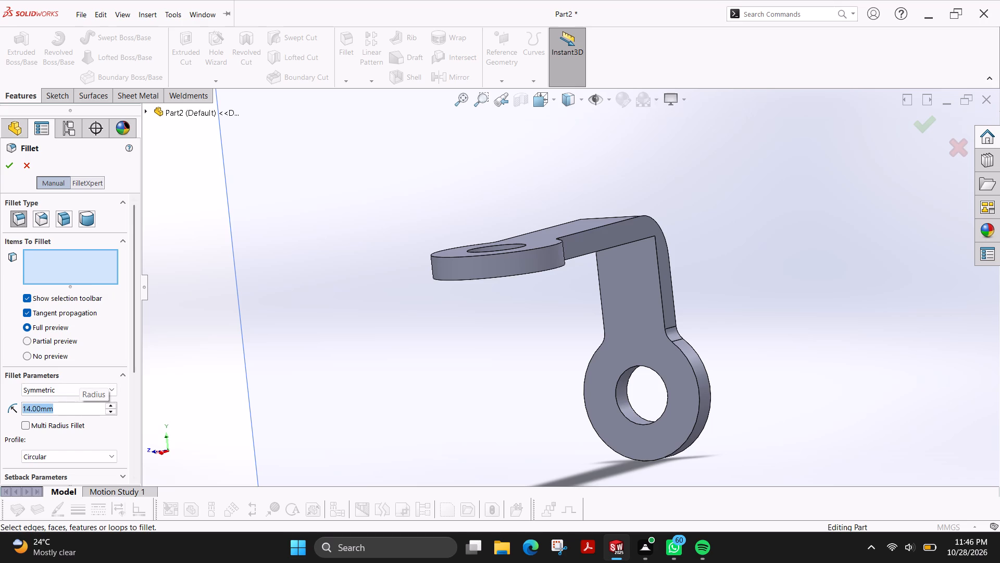
pyautogui.press('7')
pyautogui.press('Return')
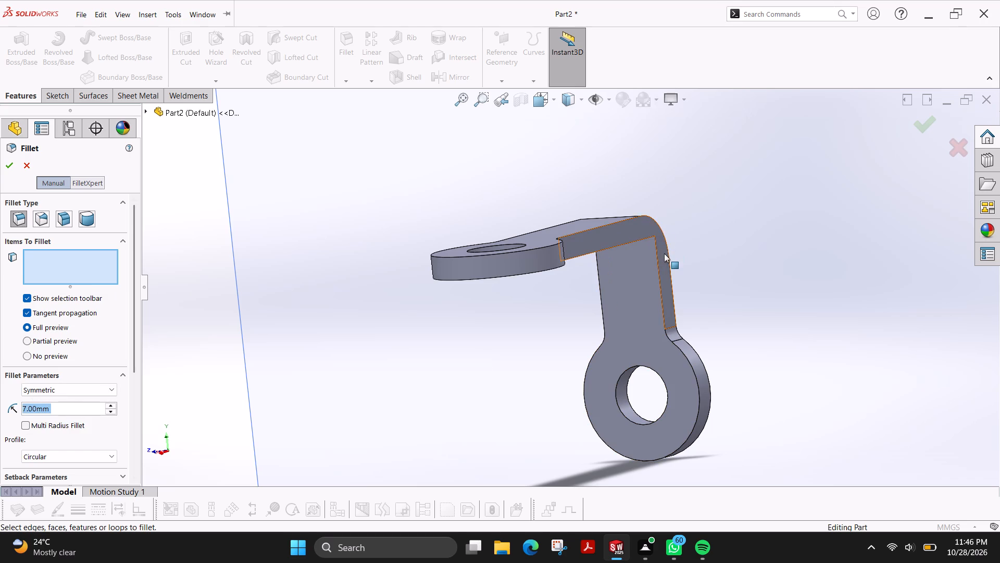
pyautogui.keyDown('ctrl'); pyautogui.keyDown('shift'); pyautogui.moveTo(705, 232); pyautogui.dragTo(709, 179, button='middle'); pyautogui.keyUp('shift'); pyautogui.keyUp('ctrl')
pyautogui.scroll(-3, 637, 288)
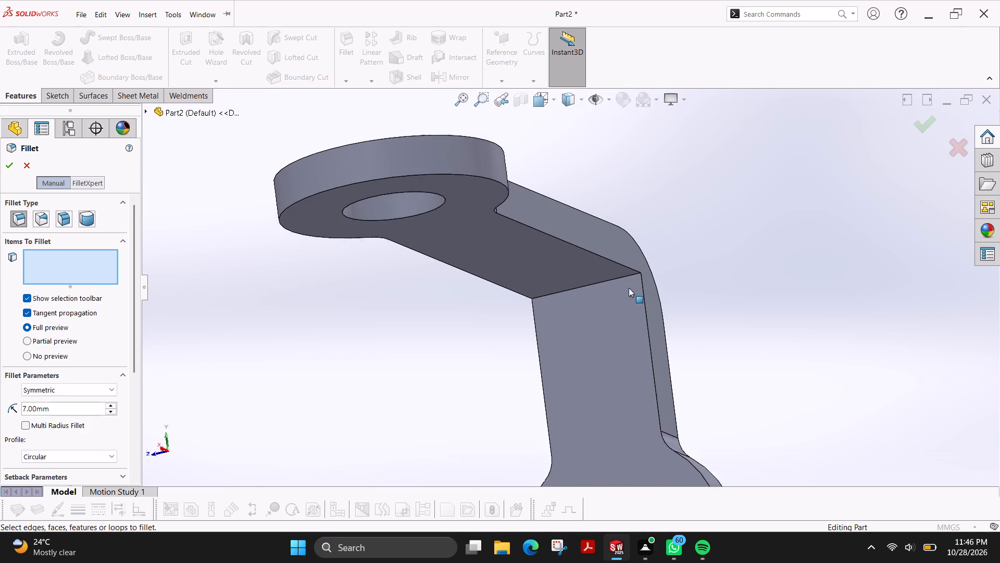
pyautogui.scroll(-1, 629, 288)
pyautogui.click(602, 278)
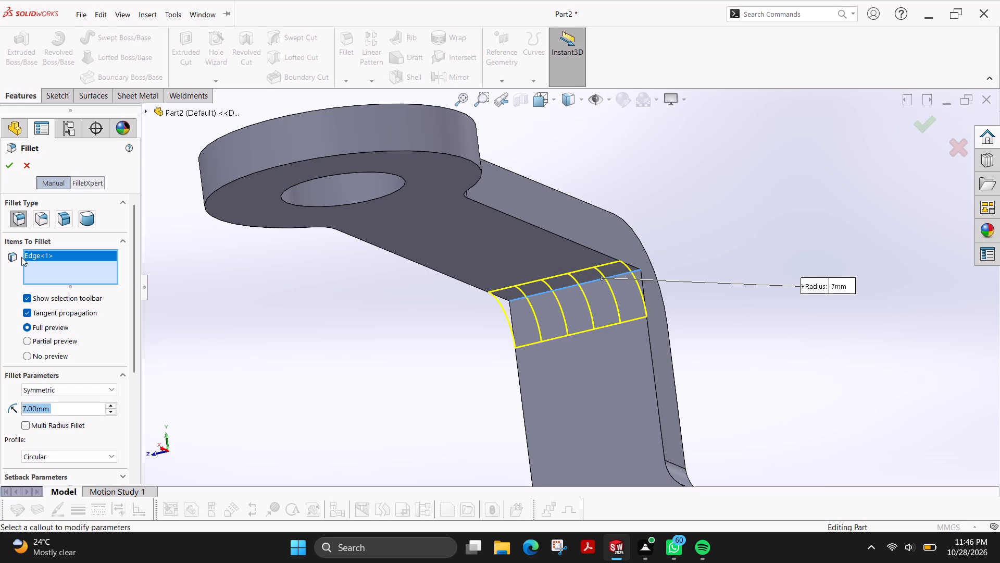
pyautogui.click(7, 164)
# Hide the reference plane Plane1.
pyautogui.scroll(8, 420, 322)
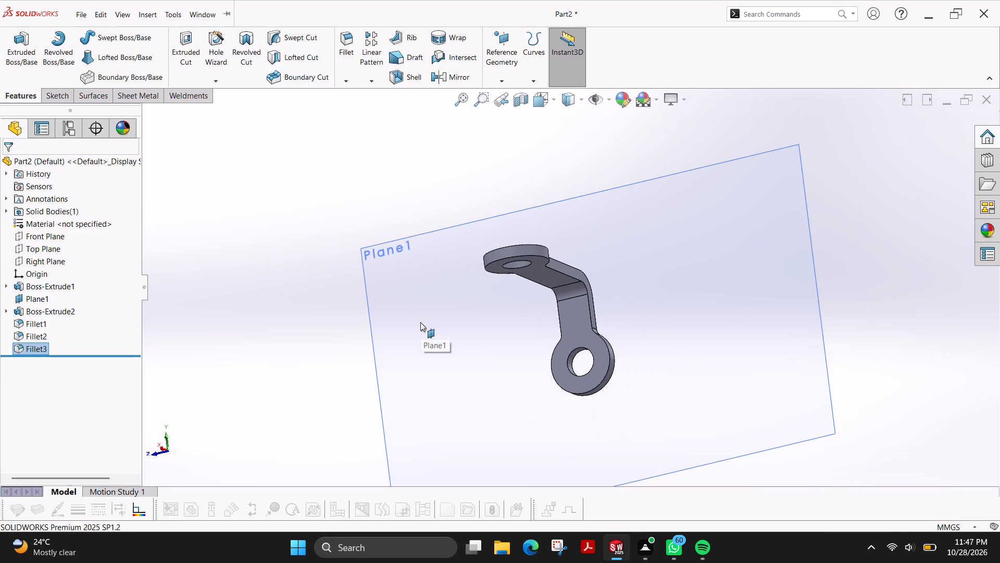
pyautogui.keyDown('ctrl'); pyautogui.keyDown('shift'); pyautogui.moveTo(395, 276); pyautogui.dragTo(488, 295, button='middle'); pyautogui.keyUp('shift'); pyautogui.keyUp('ctrl')
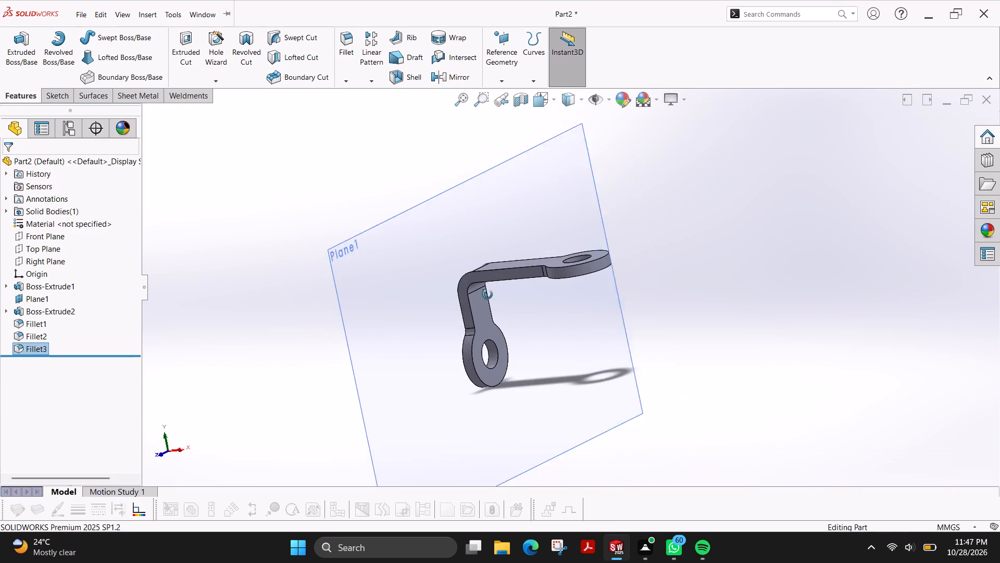
pyautogui.keyDown('ctrl'); pyautogui.keyDown('shift'); pyautogui.moveTo(488, 295); pyautogui.dragTo(493, 292, button='middle'); pyautogui.keyUp('shift'); pyautogui.keyUp('ctrl')
pyautogui.rightClick(417, 265)
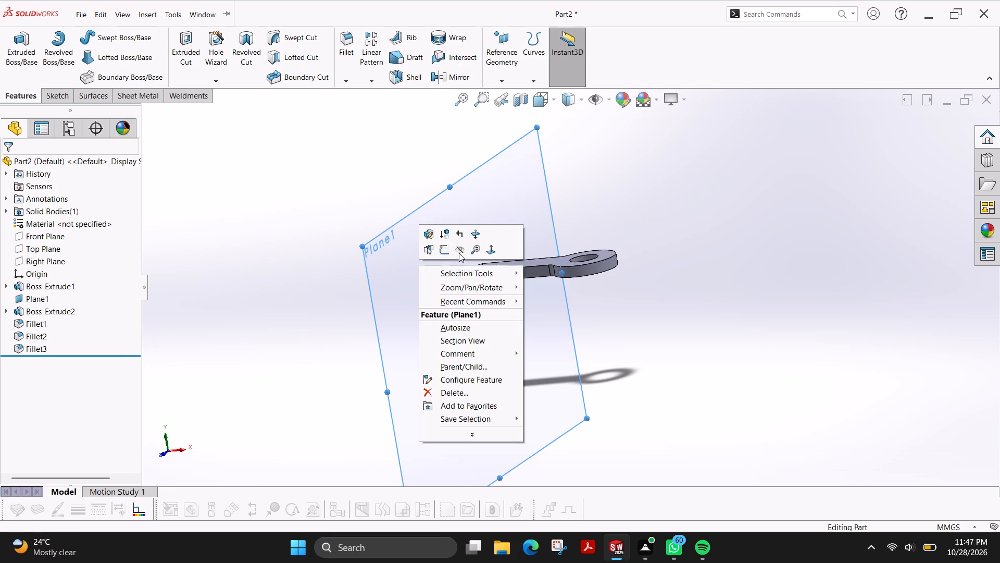
pyautogui.click(460, 254)
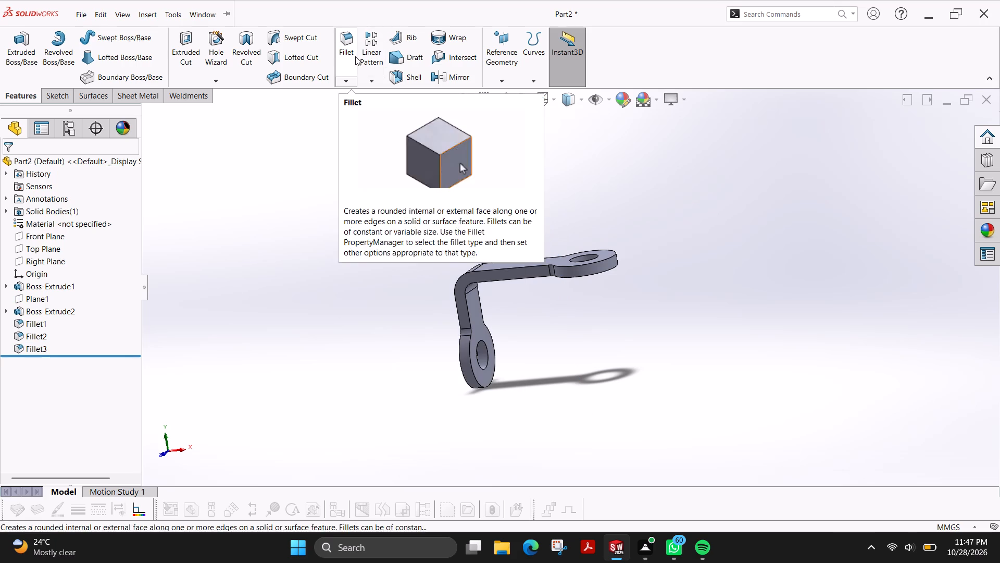
# Set the bracket to the standard isometric view.
pyautogui.click(553, 104)
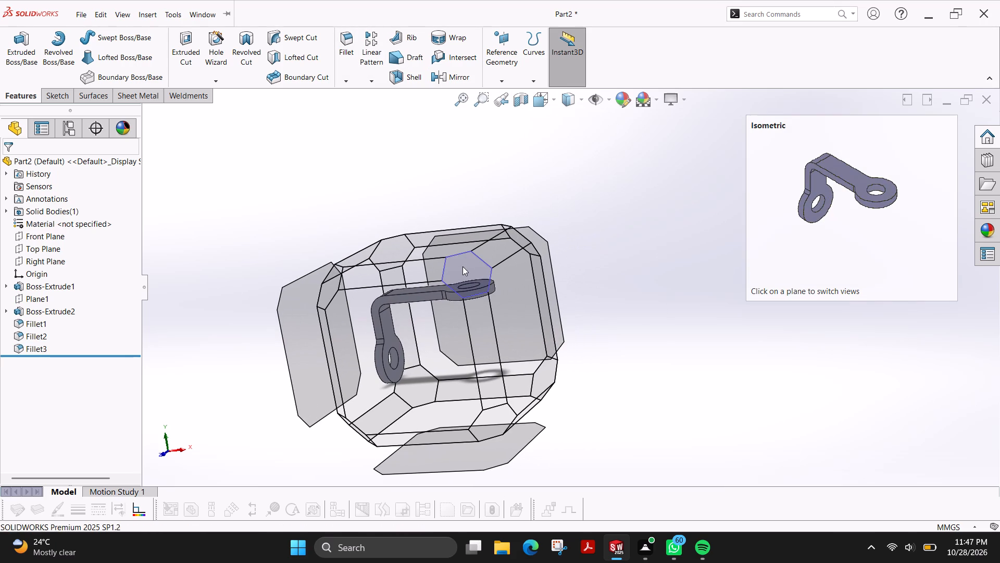
pyautogui.click(463, 266)
# Save the part as fujiPart109 in the solidworks folder inside the Desktop's fuji drawing file folder.
pyautogui.hotkey('ctrl', 's')
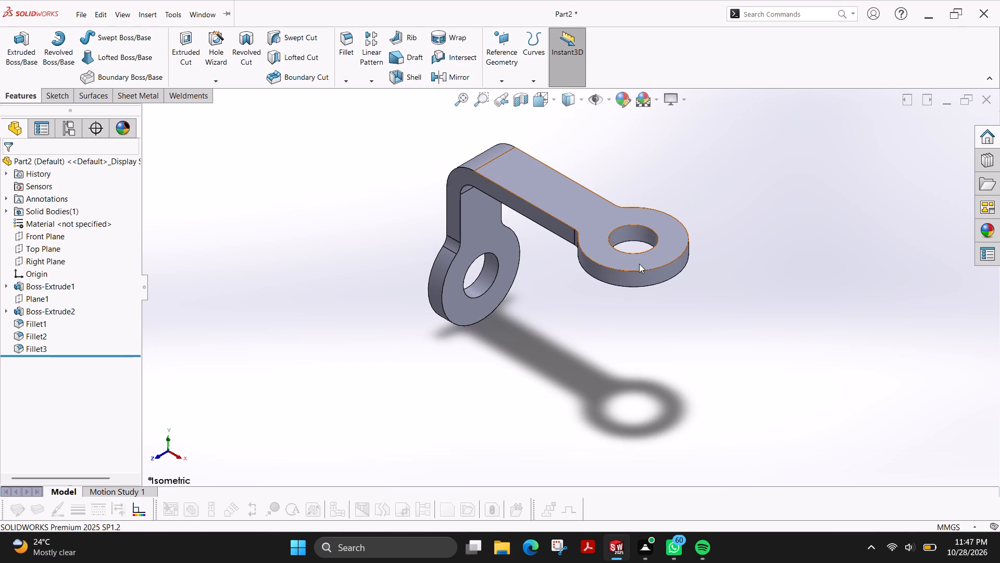
pyautogui.click(135, 34)
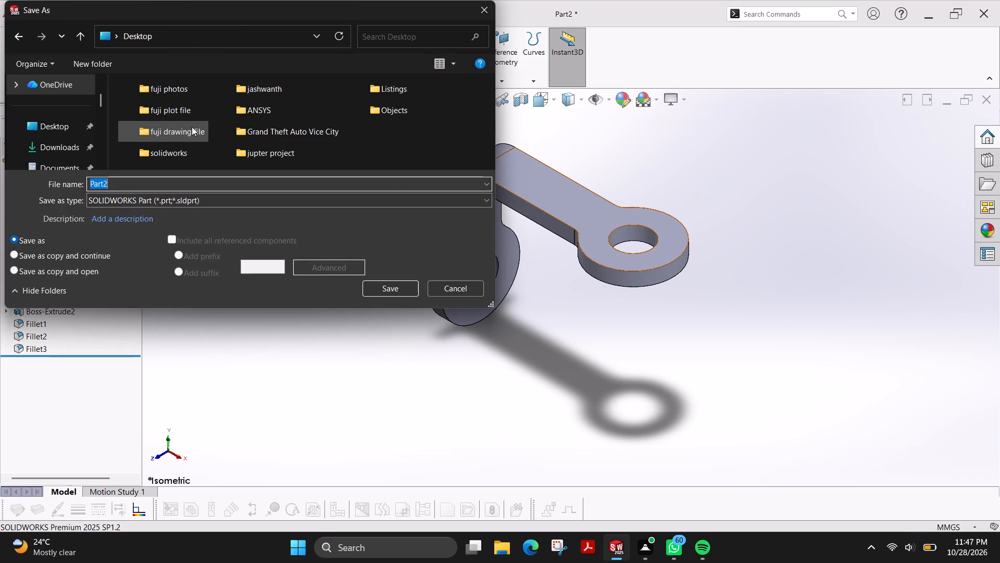
pyautogui.doubleClick(184, 127)
pyautogui.doubleClick(170, 106)
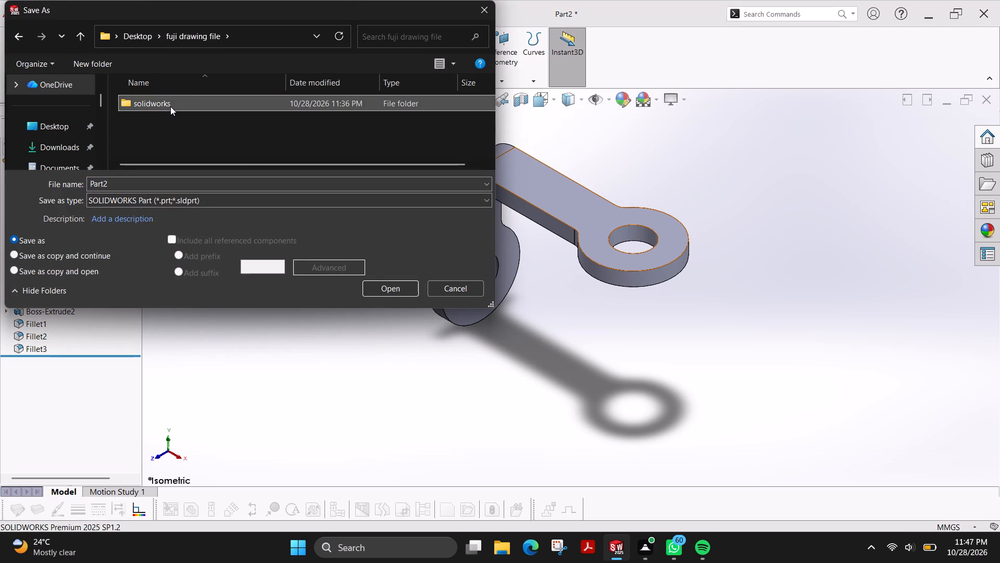
pyautogui.scroll(-20, 229, 131)
pyautogui.scroll(-11, 229, 131)
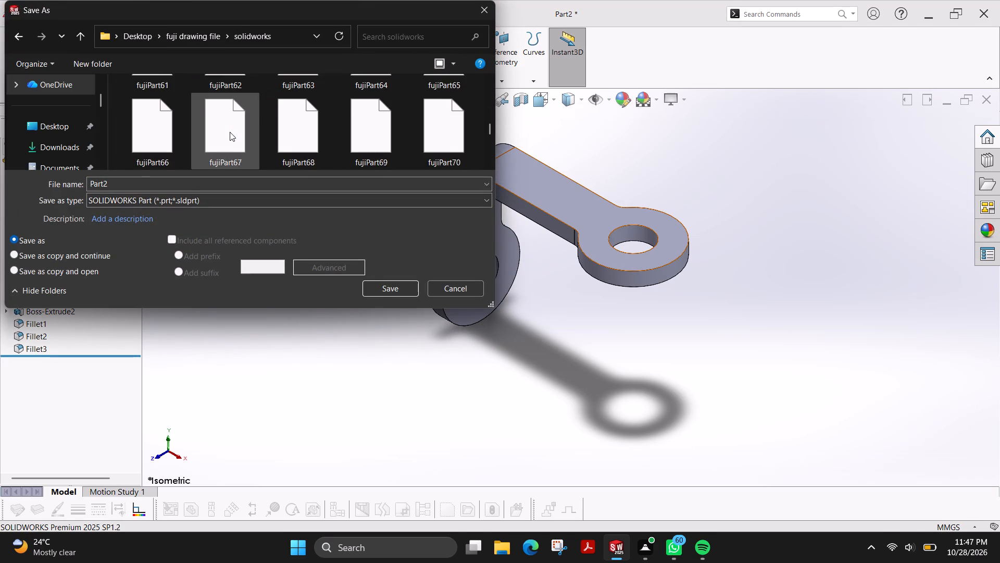
pyautogui.scroll(-20, 230, 132)
pyautogui.scroll(-4, 230, 132)
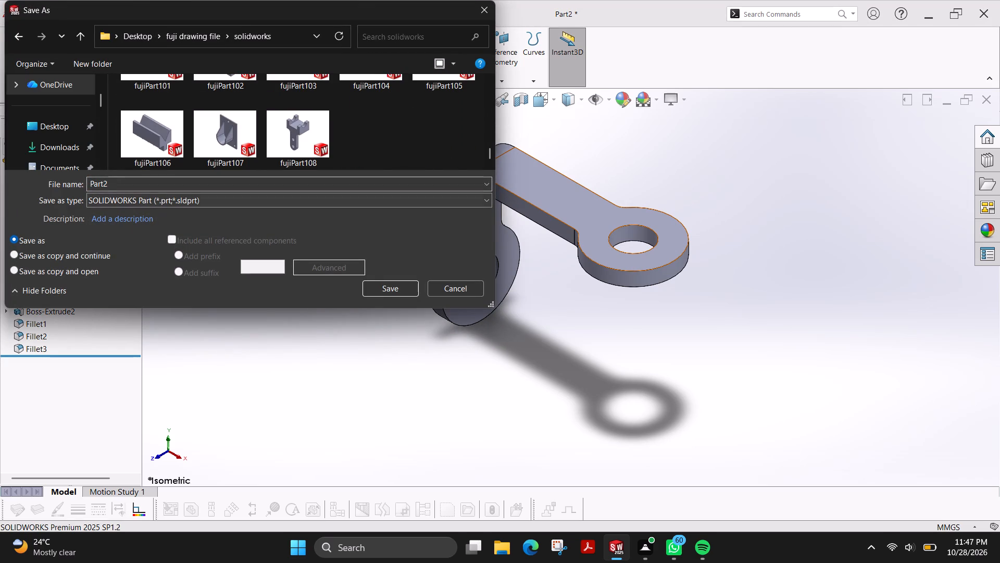
pyautogui.click(127, 185)
pyautogui.press('Right')
pyautogui.press('BackSpace')
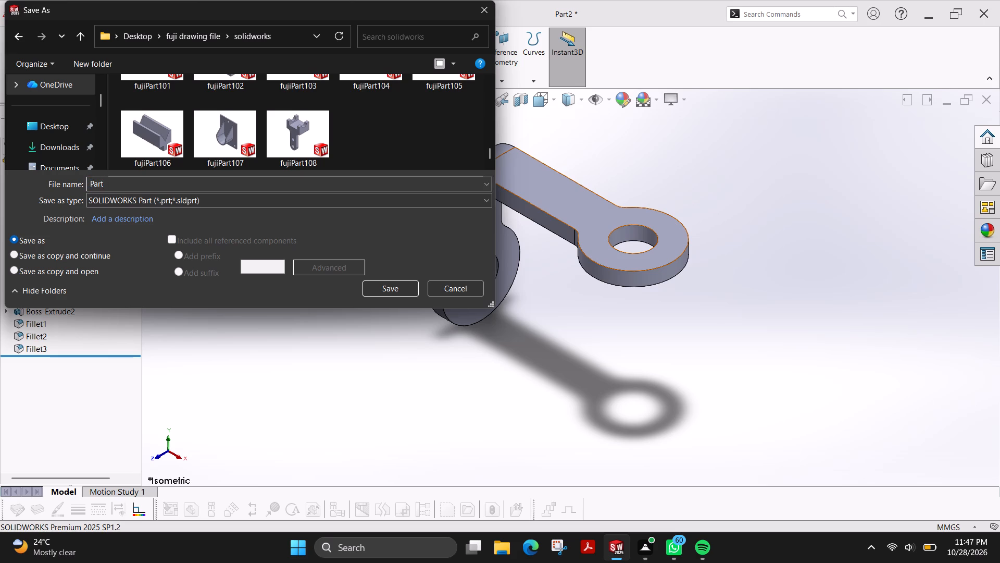
pyautogui.write('109')
pyautogui.press('Left')
pyautogui.press('Left')
pyautogui.press('Left')
pyautogui.press('Left')
pyautogui.press('Left')
pyautogui.press('Left')
pyautogui.press('Left')
pyautogui.press('Left')
pyautogui.press('Left')
pyautogui.press('Left')
pyautogui.press('Left')
pyautogui.press('Left')
pyautogui.press('Left')
pyautogui.press('Left')
pyautogui.press('Left')
pyautogui.press('Left')
pyautogui.write('fuji')
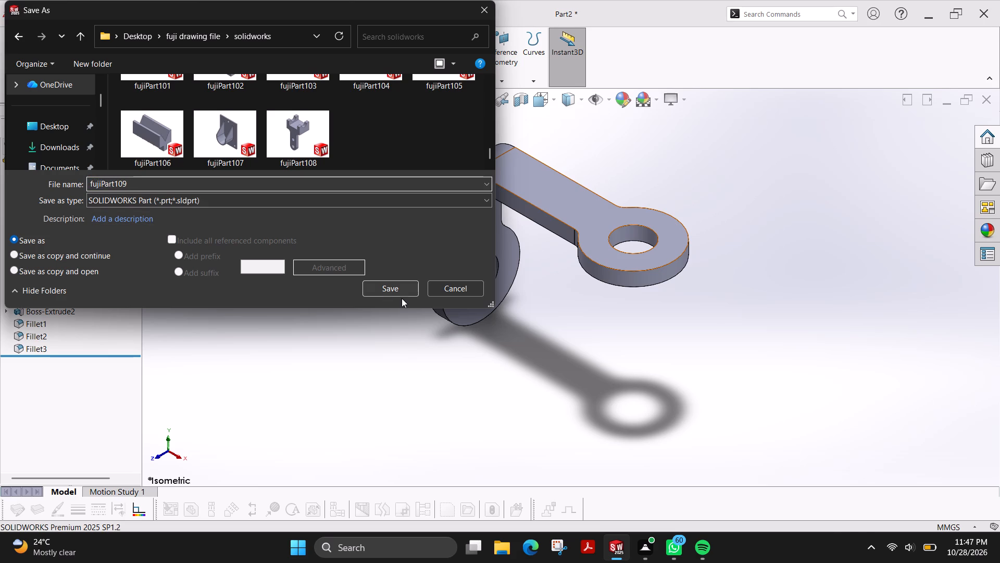
pyautogui.click(394, 293)
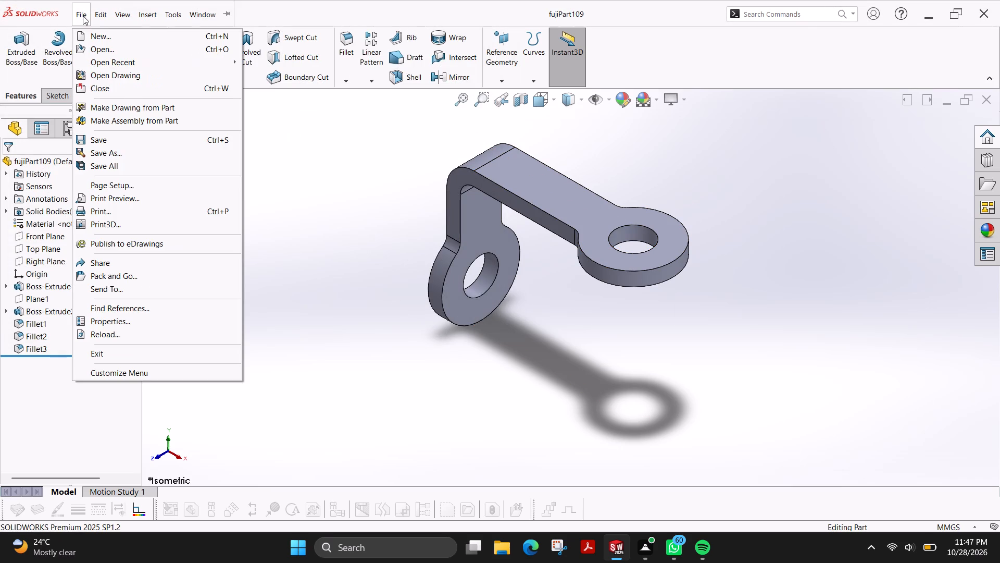
# Save a PDF copy of fujiPart109 in the solid works folder inside the Desktop's fuji plot file folder.
pyautogui.click(132, 149)
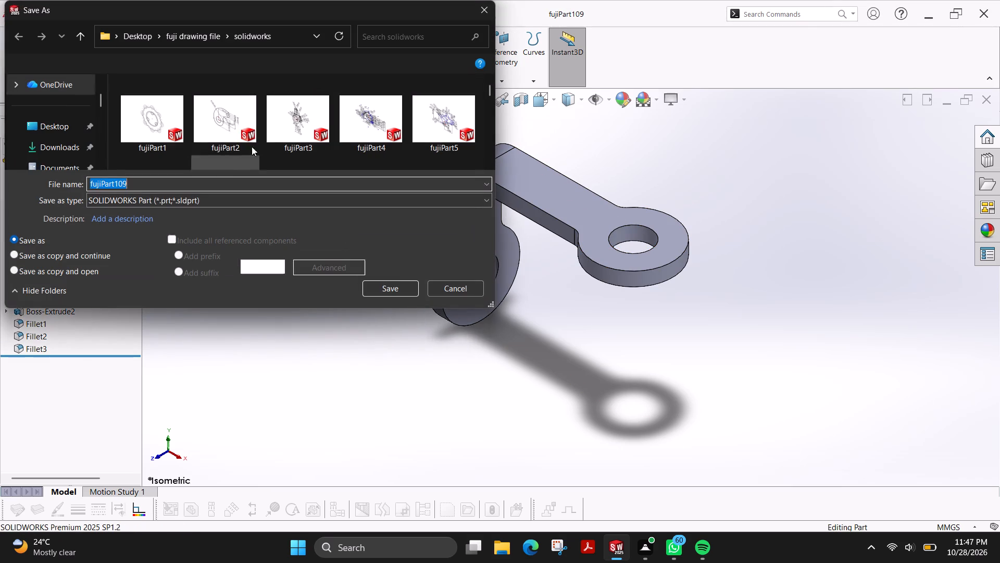
pyautogui.click(134, 32)
pyautogui.doubleClick(182, 109)
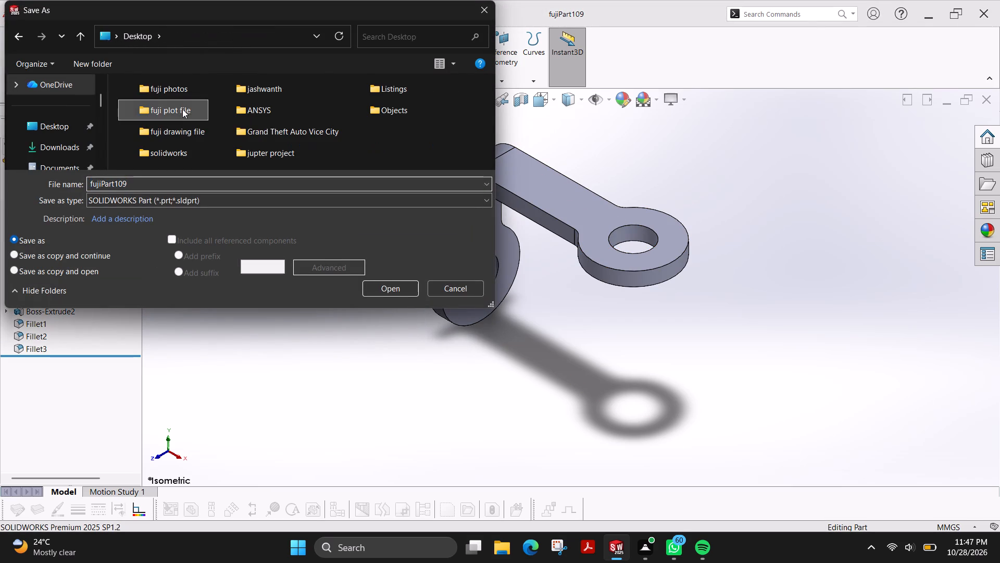
pyautogui.doubleClick(172, 101)
pyautogui.click(188, 200)
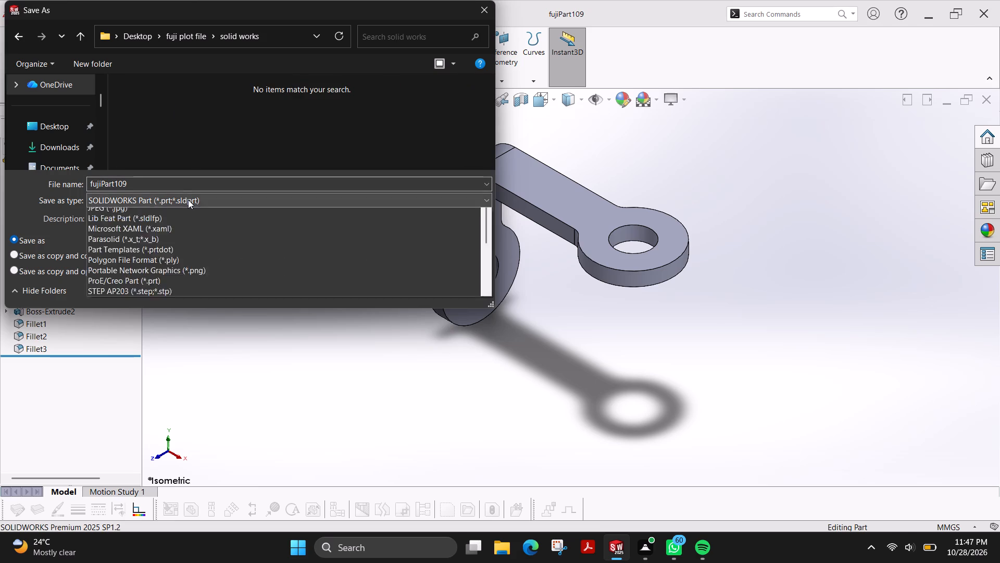
pyautogui.click(173, 308)
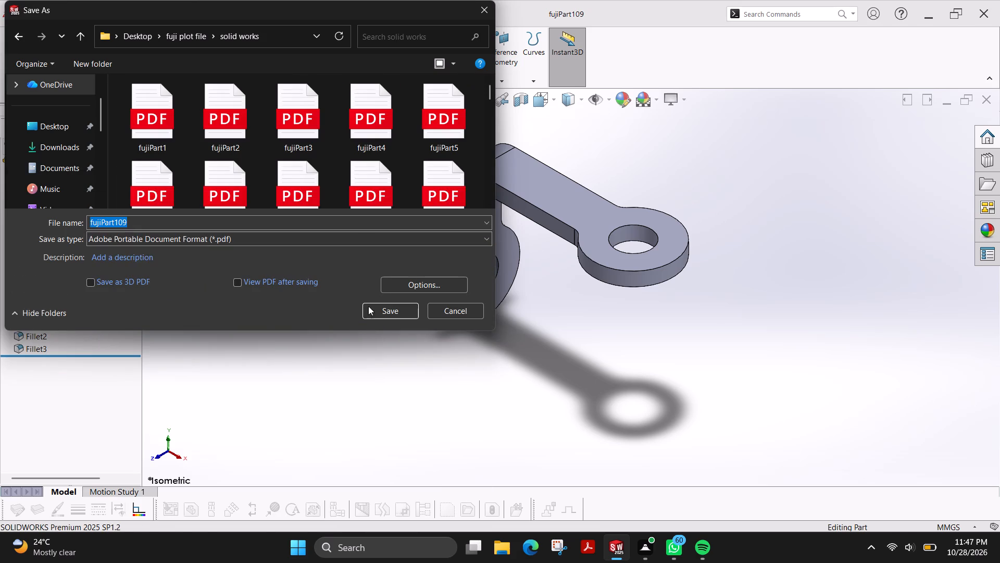
pyautogui.click(391, 314)
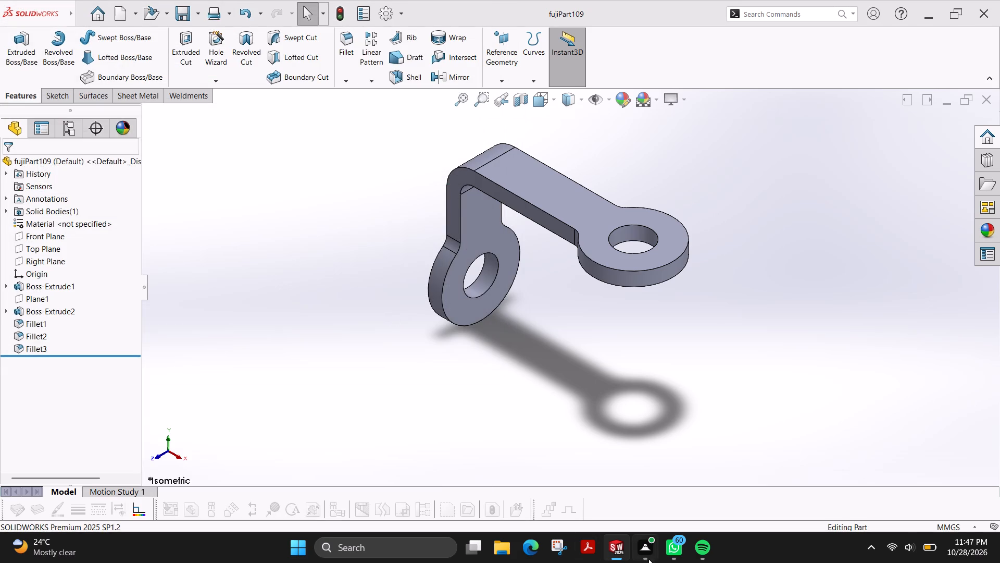